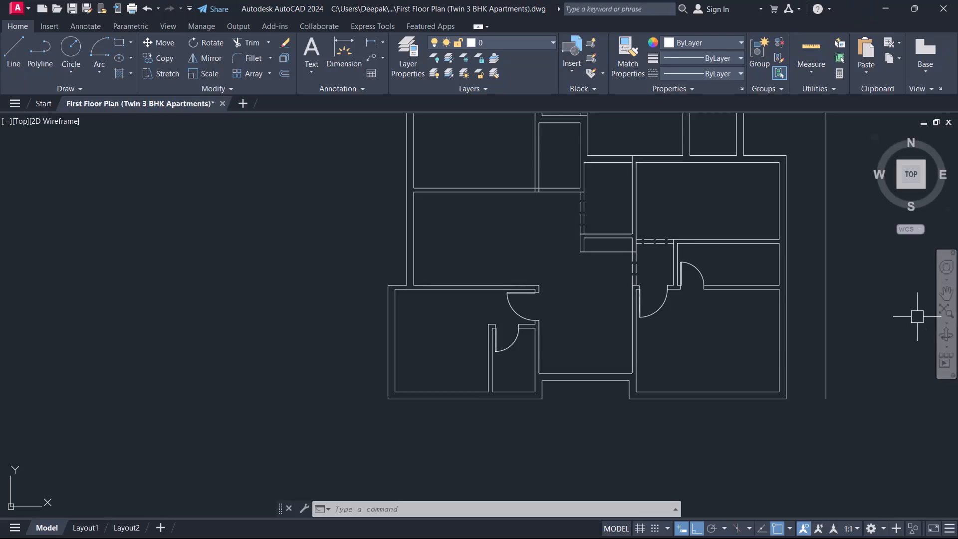
Offset the west wall's inner line 10'9" eastward inside the room south of the staircase.
middle_drag(626, 248, 541, 397)
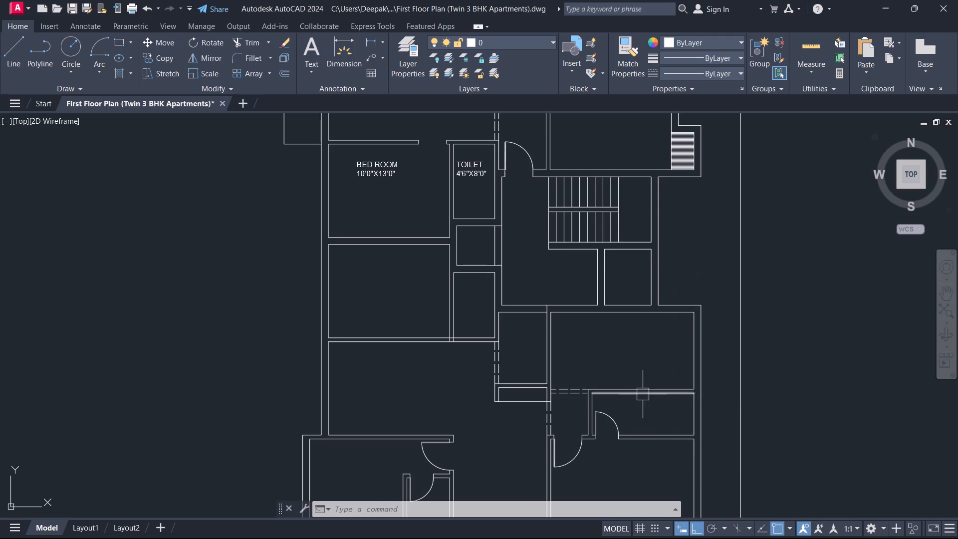
key(p)
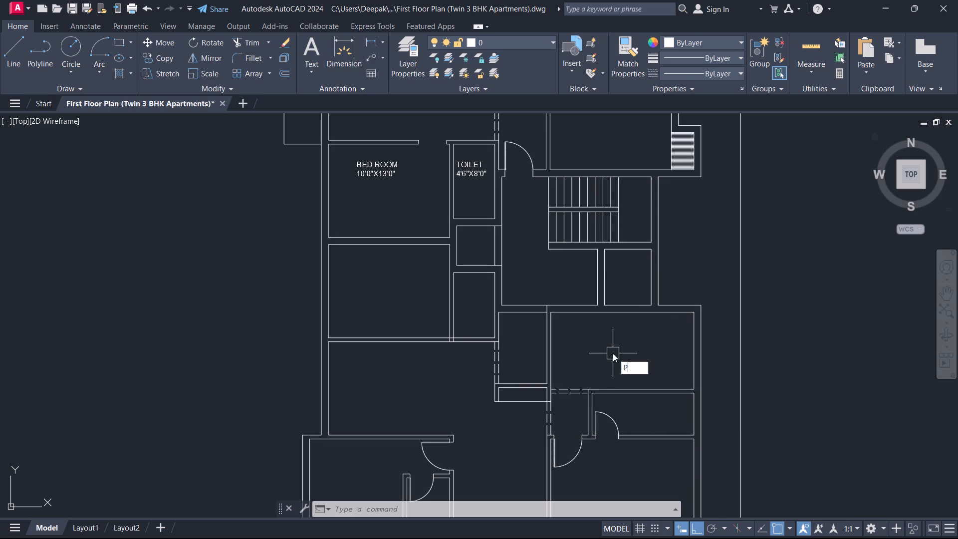
key(Escape)
text(O 10)
text('9)
key(Return)
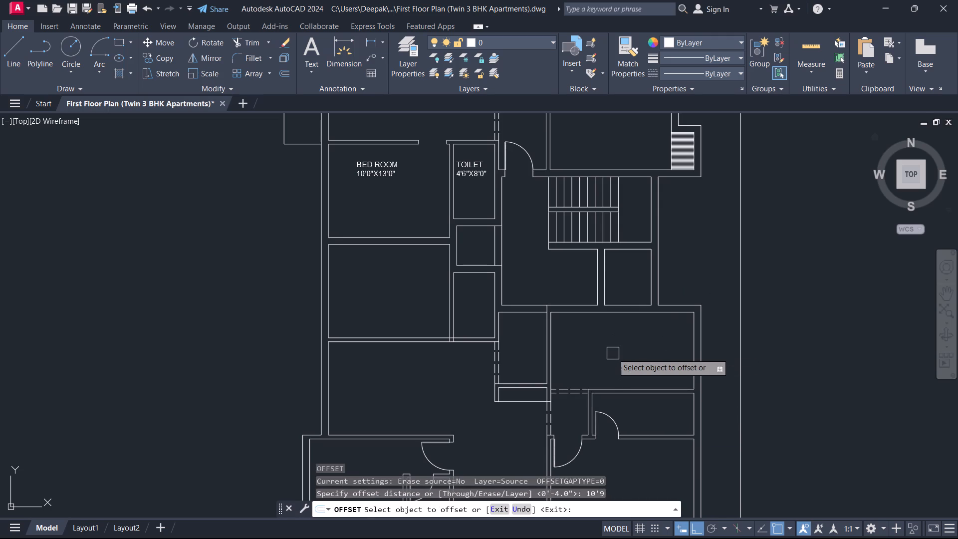
scroll(556, 351, up, 1)
click(551, 351)
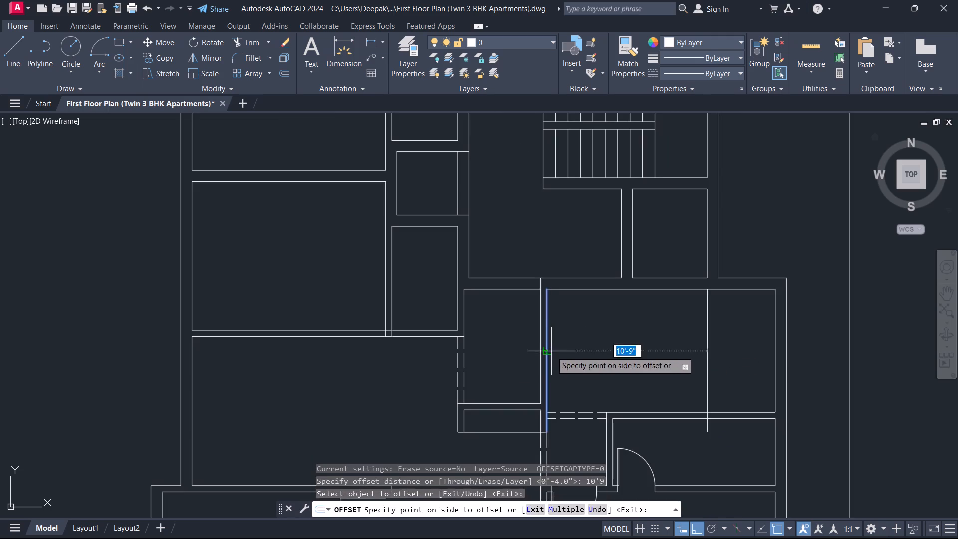
click(610, 345)
key(Escape)
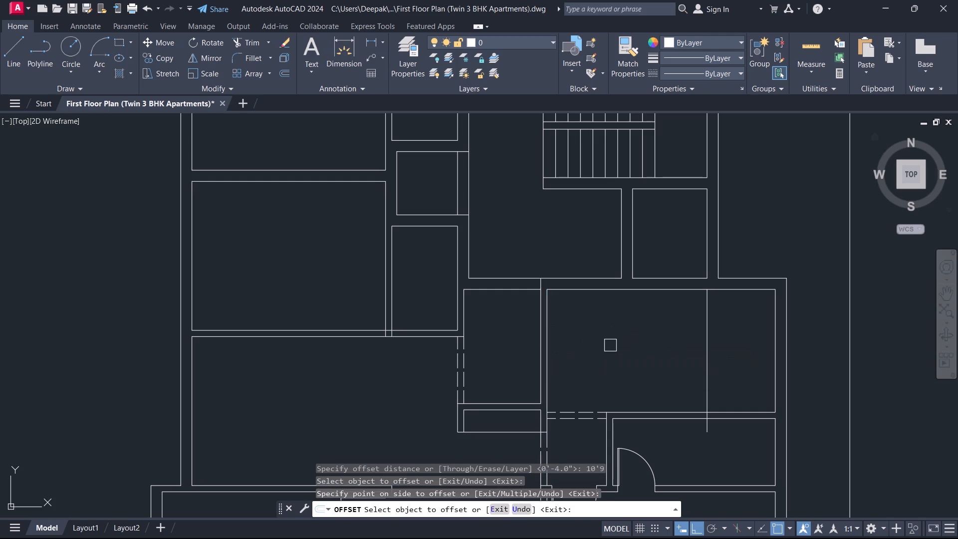
Trim the new partition line's overhang past the lower face of the room's south wall.
text(TR)
key(space)
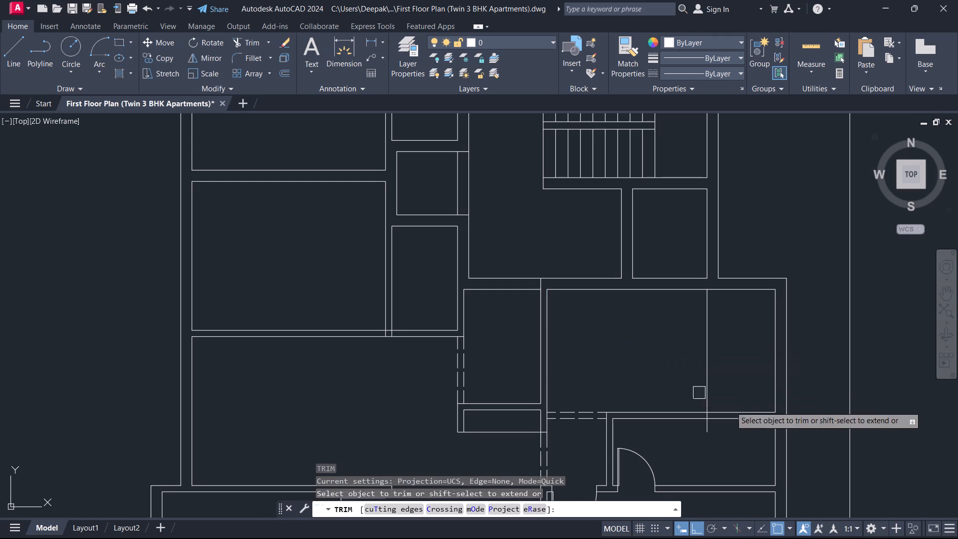
scroll(734, 408, up, 1)
middle_drag(720, 354, 734, 250)
scroll(684, 319, up, 2)
drag(710, 351, 714, 350)
click(799, 348)
key(Escape)
key(Escape)
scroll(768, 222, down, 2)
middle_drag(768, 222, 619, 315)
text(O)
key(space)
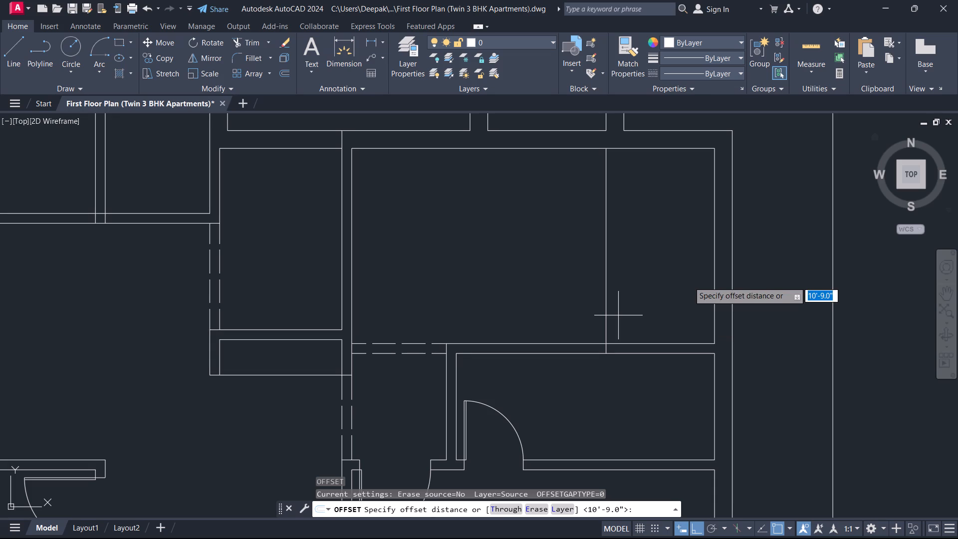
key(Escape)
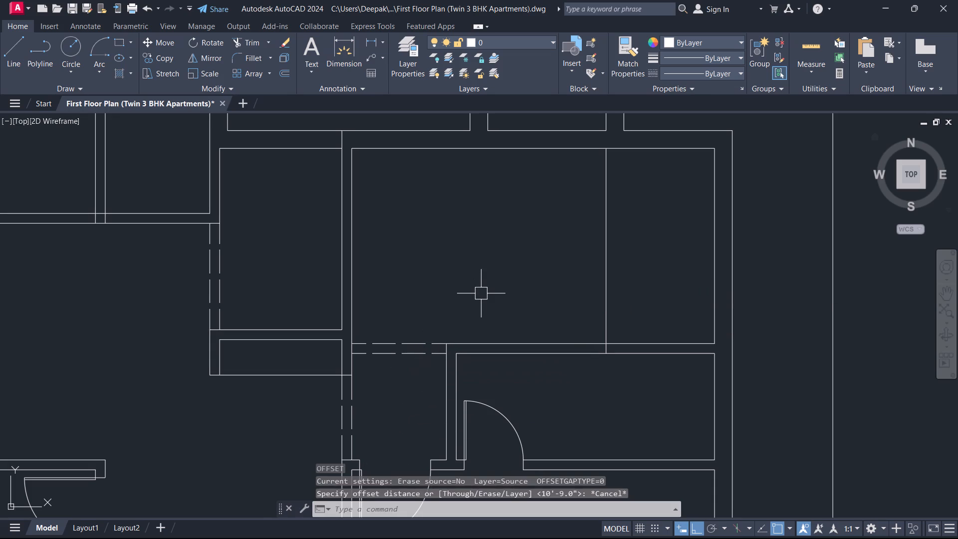
Offset the new partition line 9" eastward to form the partition's second face.
text(O)
key(space)
key(9)
key(Return)
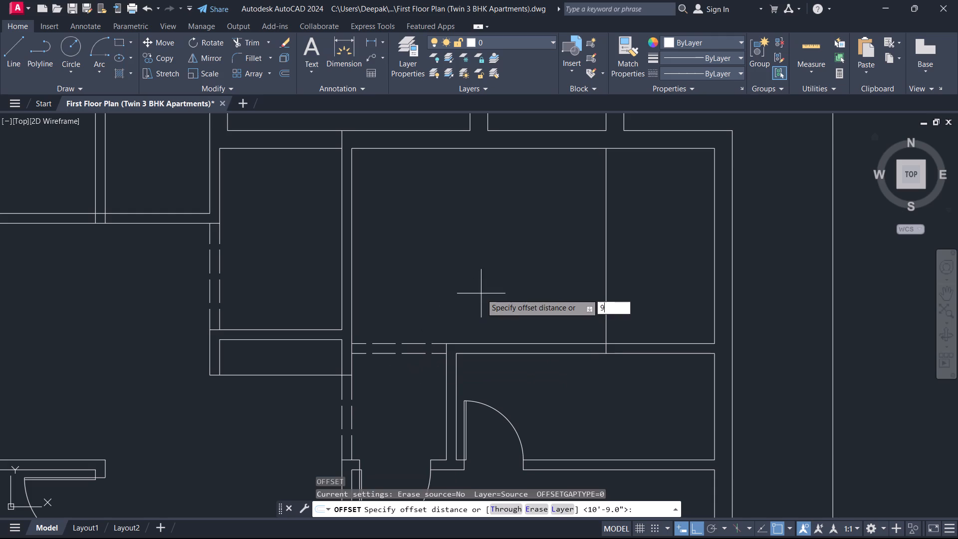
drag(610, 262, 615, 262)
click(680, 268)
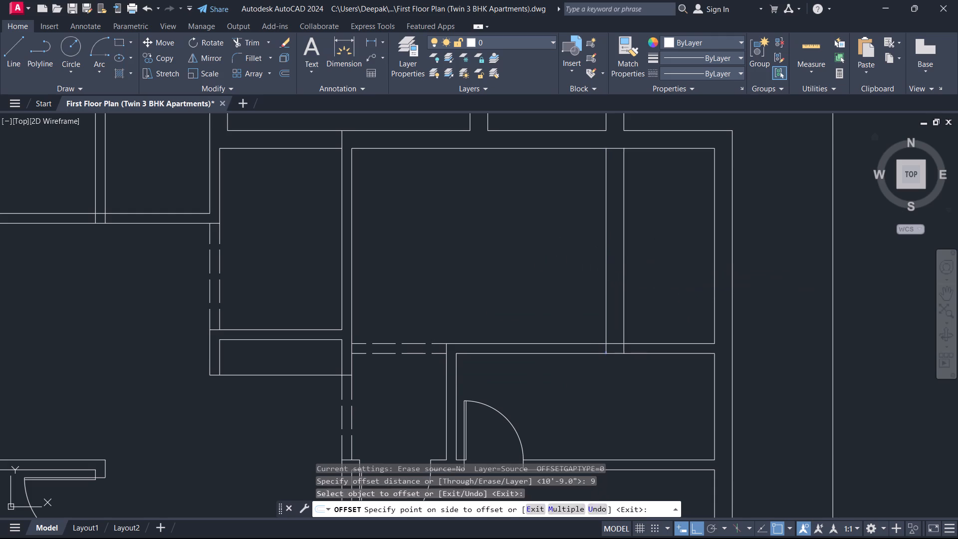
key(Escape)
Trim the room's north wall line between the two partition faces.
scroll(596, 243, up, 1)
middle_drag(596, 236, 531, 381)
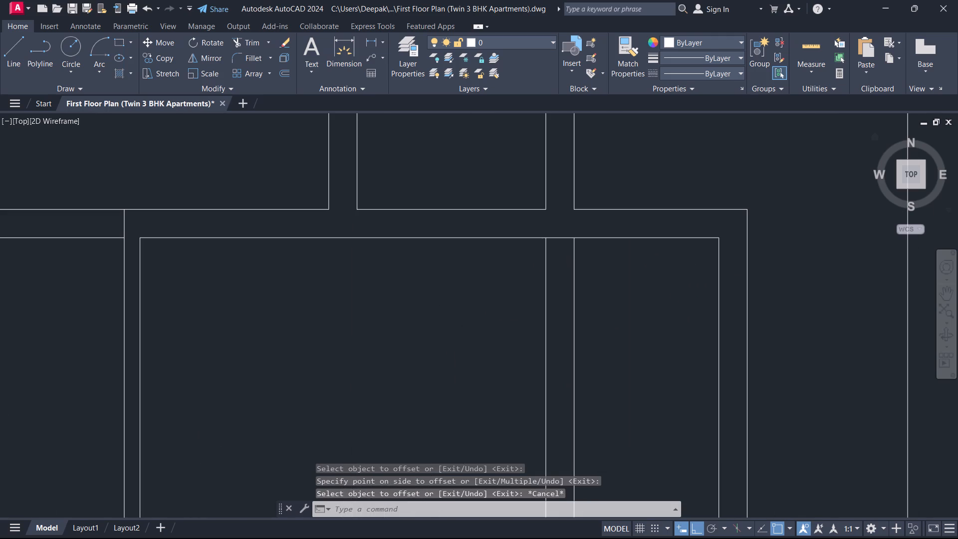
key(t)
key(r)
key(space)
scroll(573, 217, up, 1)
click(548, 243)
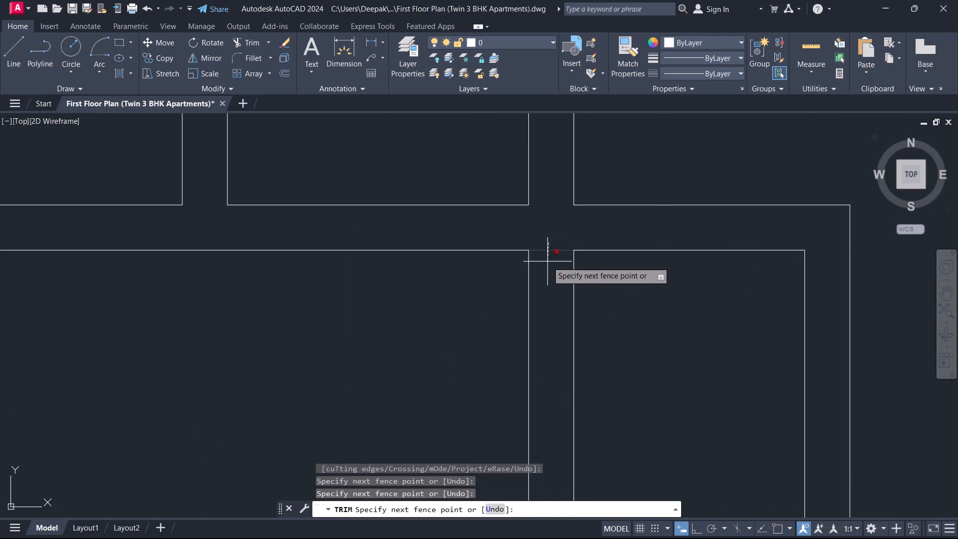
click(547, 262)
key(Escape)
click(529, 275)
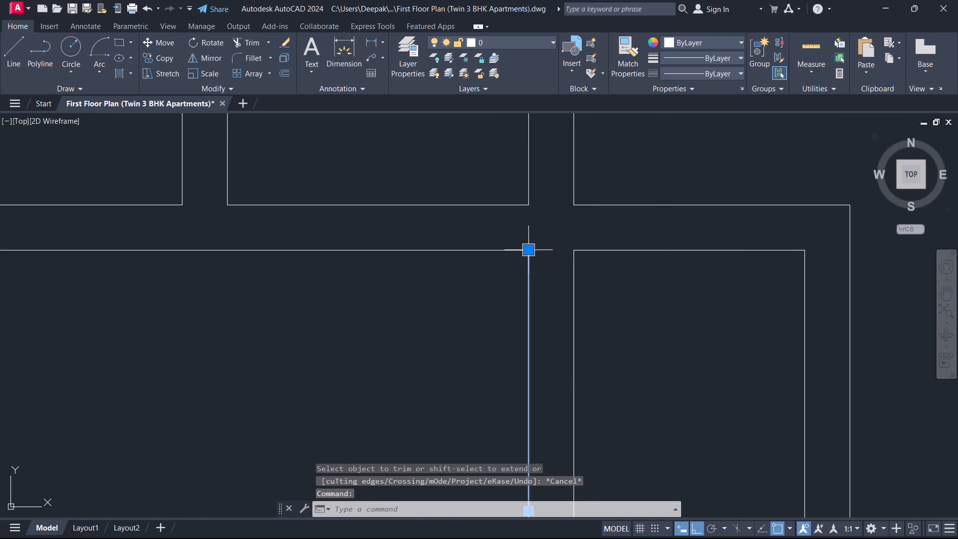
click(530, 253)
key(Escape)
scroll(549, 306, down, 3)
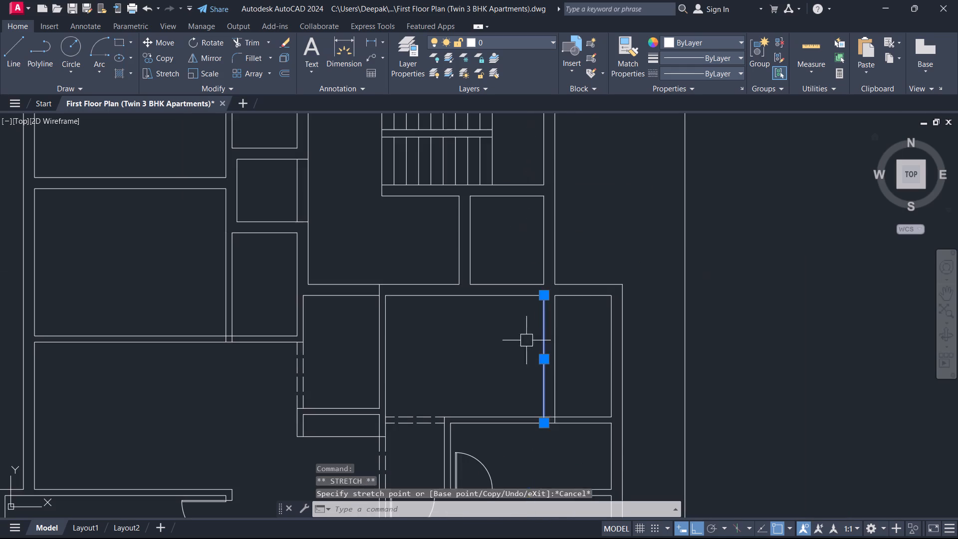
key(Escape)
Delete the inner line of the east outer wall in the narrow space beside the new partition.
middle_drag(503, 349, 578, 269)
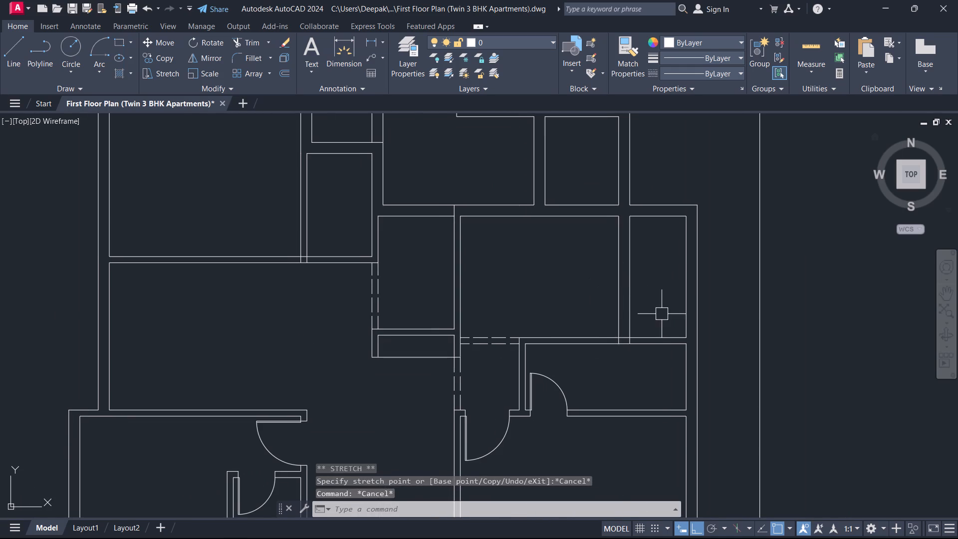
scroll(662, 314, up, 1)
middle_drag(662, 314, 681, 272)
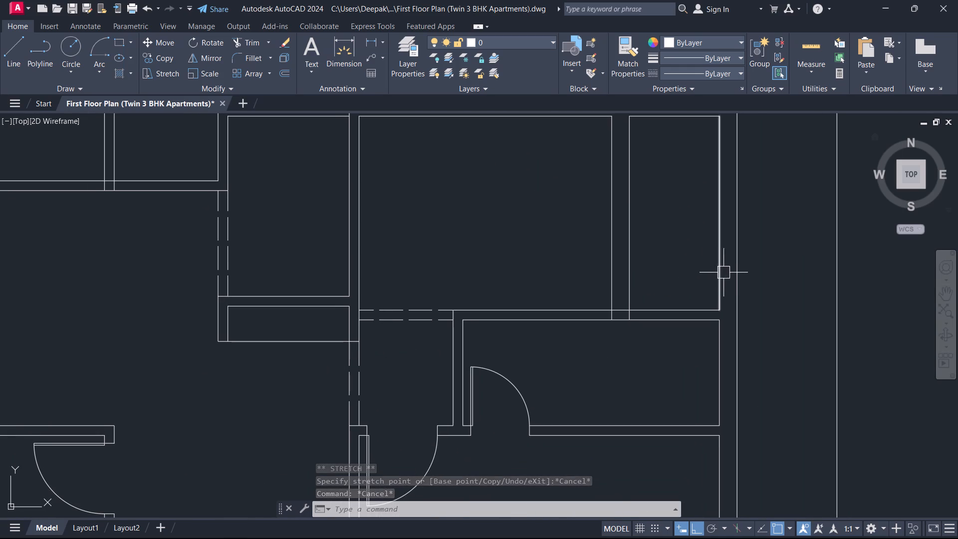
click(725, 269)
key(Delete)
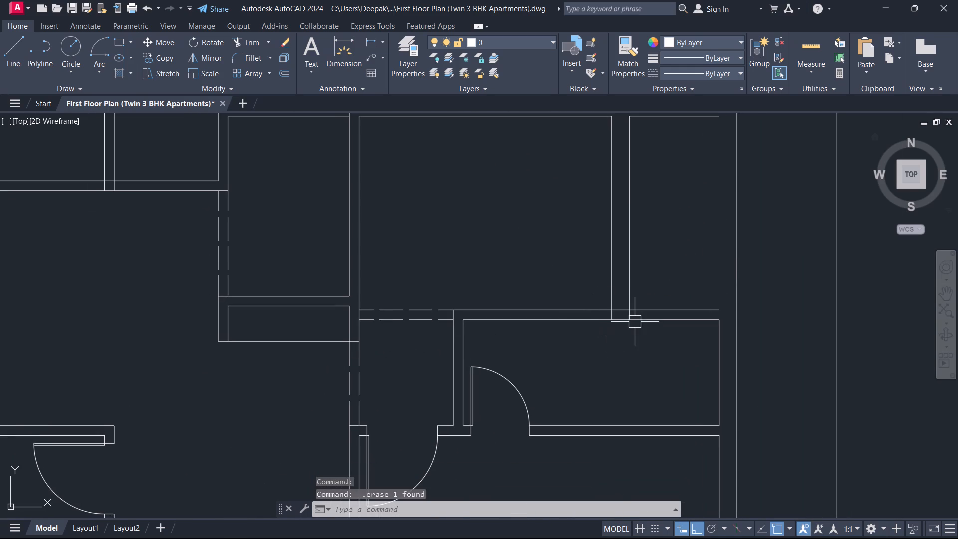
Extend the south and north wall lines of the narrow space to the outer line of the east wall.
key(e)
key(x)
key(space)
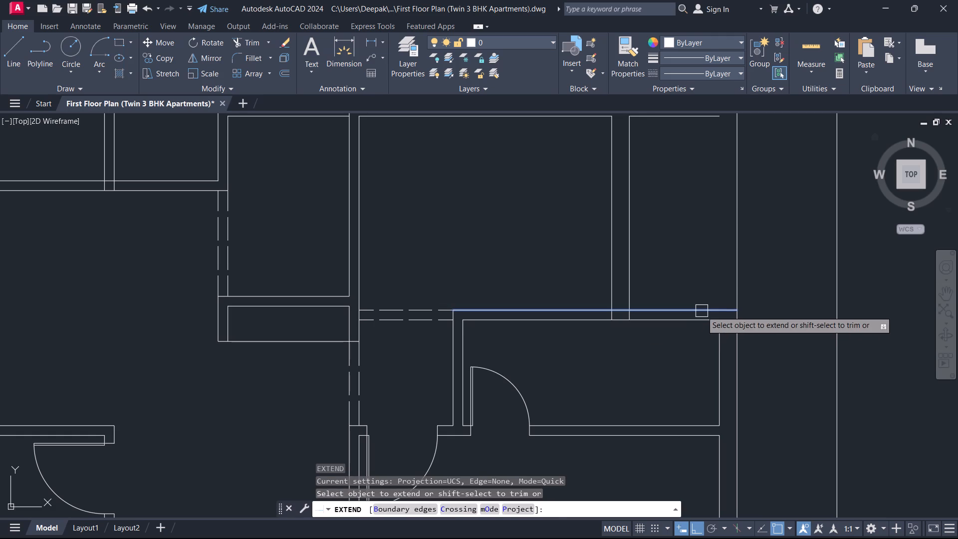
click(702, 311)
middle_drag(692, 254, 636, 442)
click(635, 304)
key(Escape)
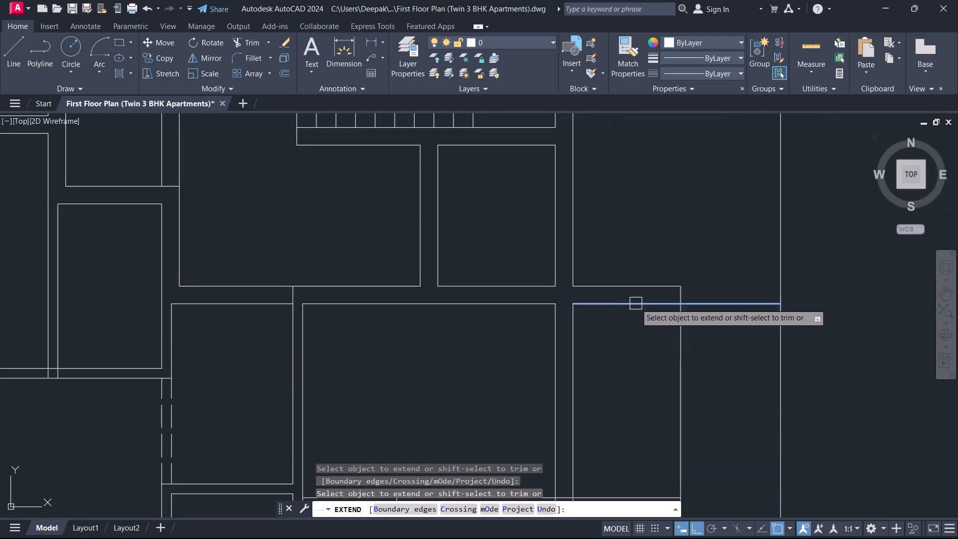
Trim both partition lines where they cross the thickness of the room's south wall.
scroll(622, 382, down, 2)
middle_drag(615, 394, 642, 243)
scroll(624, 278, up, 6)
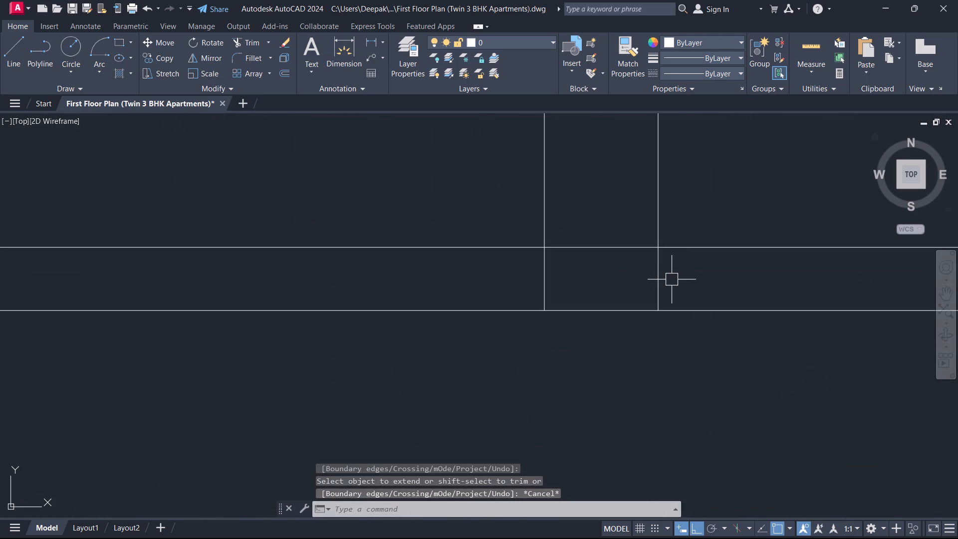
text(TR)
key(space)
drag(675, 277, 477, 279)
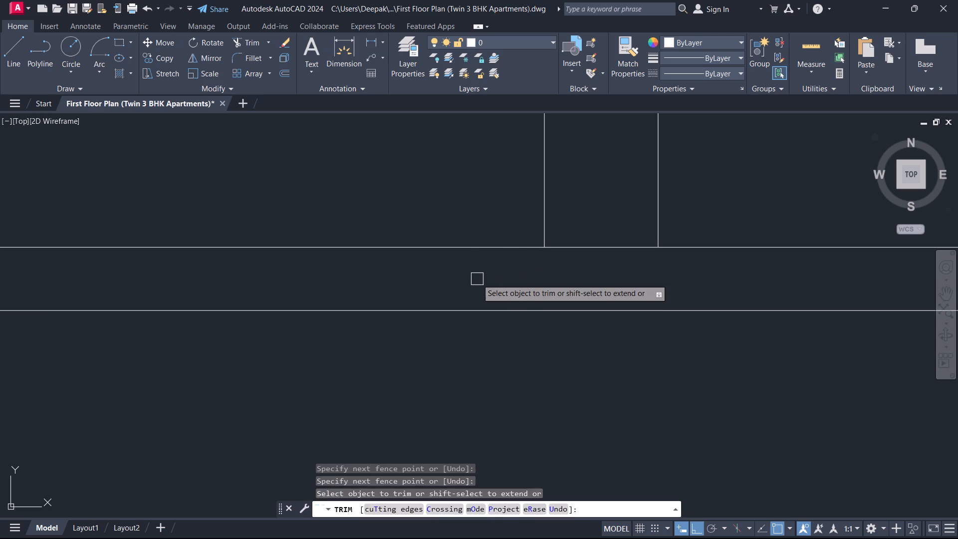
key(Escape)
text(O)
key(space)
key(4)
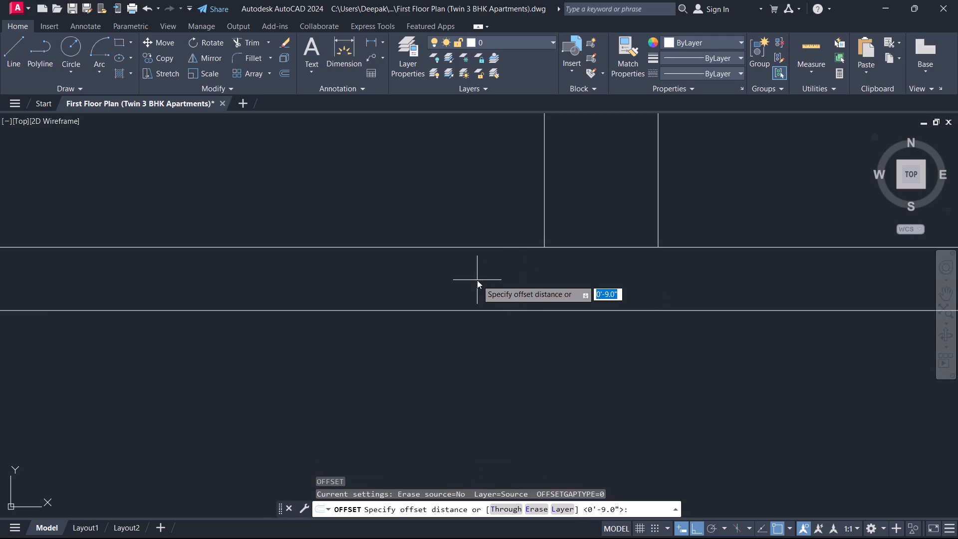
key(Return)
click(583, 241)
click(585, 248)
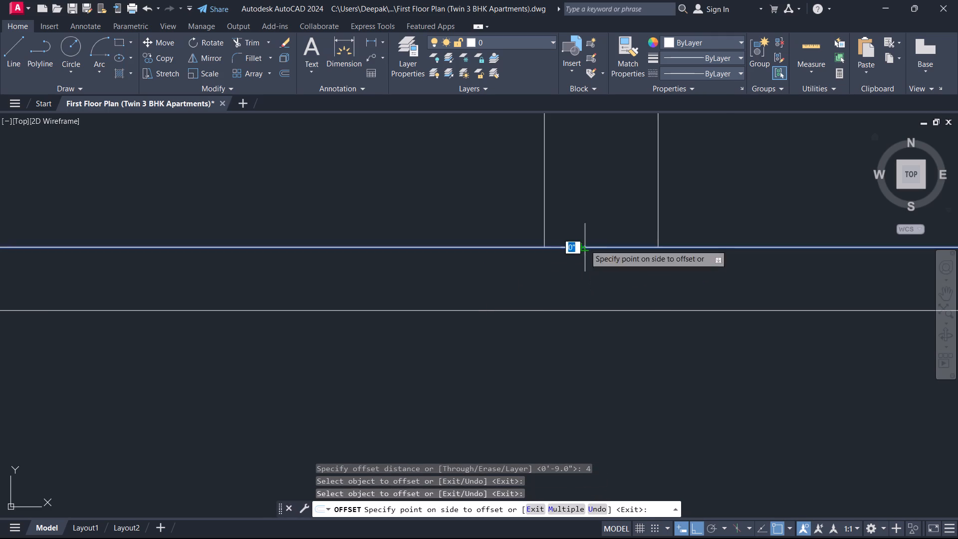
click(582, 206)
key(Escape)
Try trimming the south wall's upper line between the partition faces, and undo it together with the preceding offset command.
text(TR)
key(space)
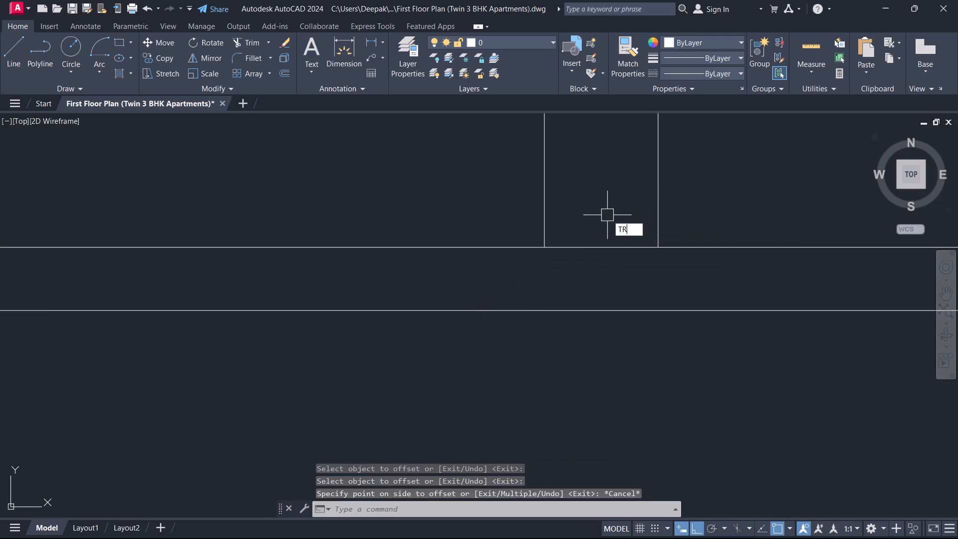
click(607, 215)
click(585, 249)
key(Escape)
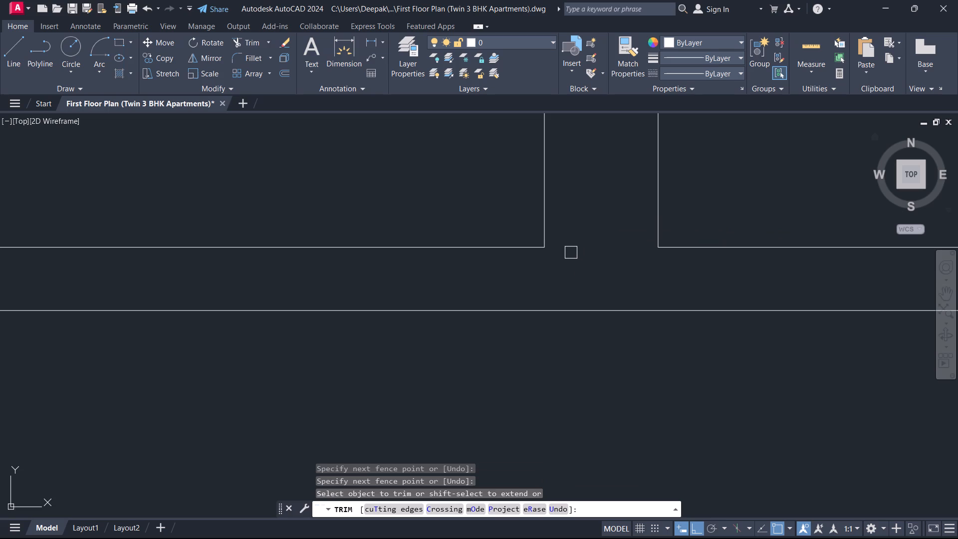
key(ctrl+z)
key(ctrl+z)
Offset the south wall's upper line 4" northward across the foot of the partition.
scroll(571, 252, up, 1)
scroll(571, 252, down, 3)
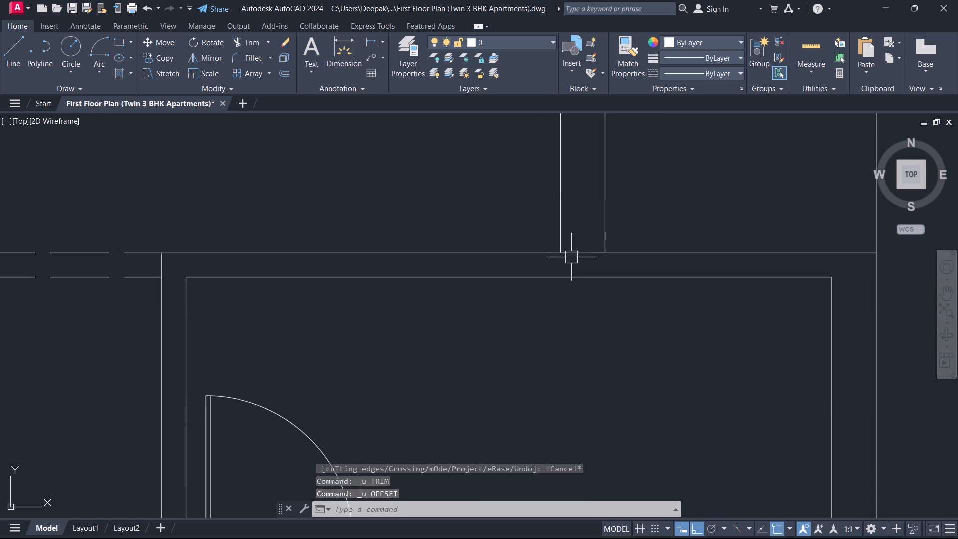
middle_drag(572, 272, 552, 368)
text(O 4)
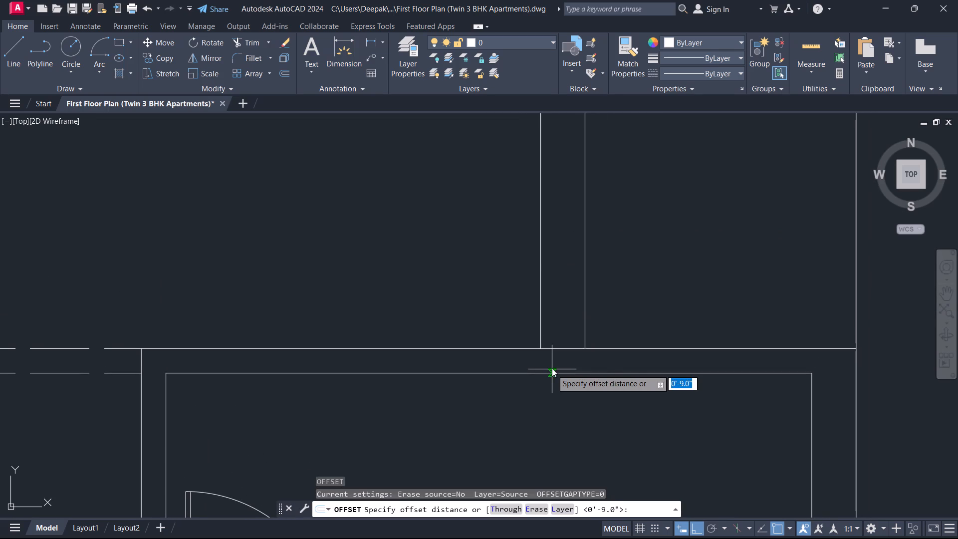
key(Return)
scroll(576, 360, up, 2)
click(554, 331)
click(540, 274)
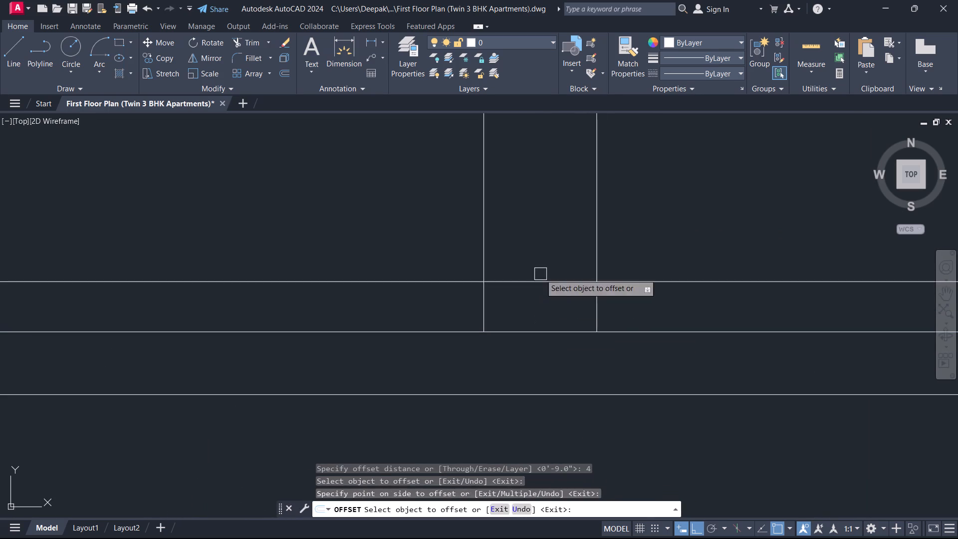
key(Escape)
Trim the offset line outside the partition faces and the south wall's upper line between them, leaving a door jamb.
text(TR)
key(space)
click(640, 275)
click(390, 283)
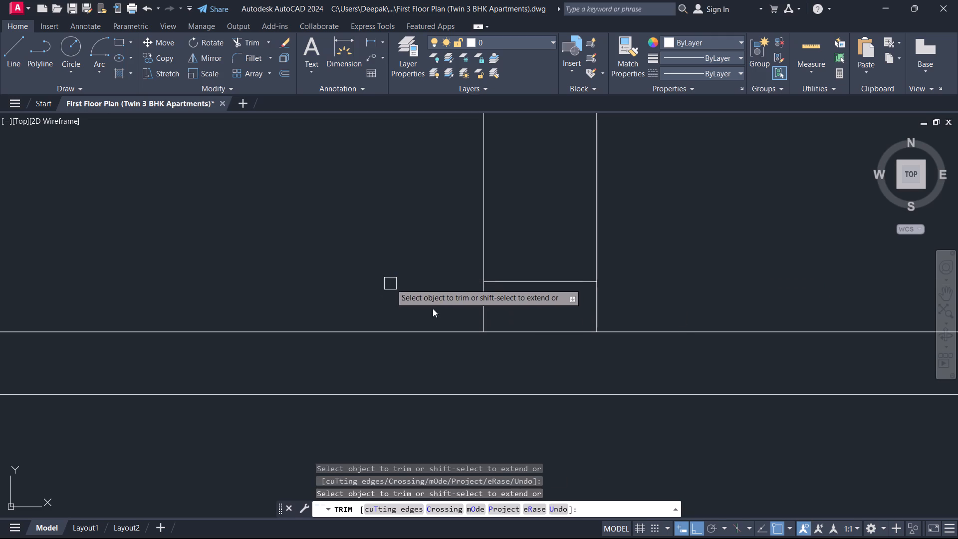
click(513, 316)
click(513, 345)
key(Escape)
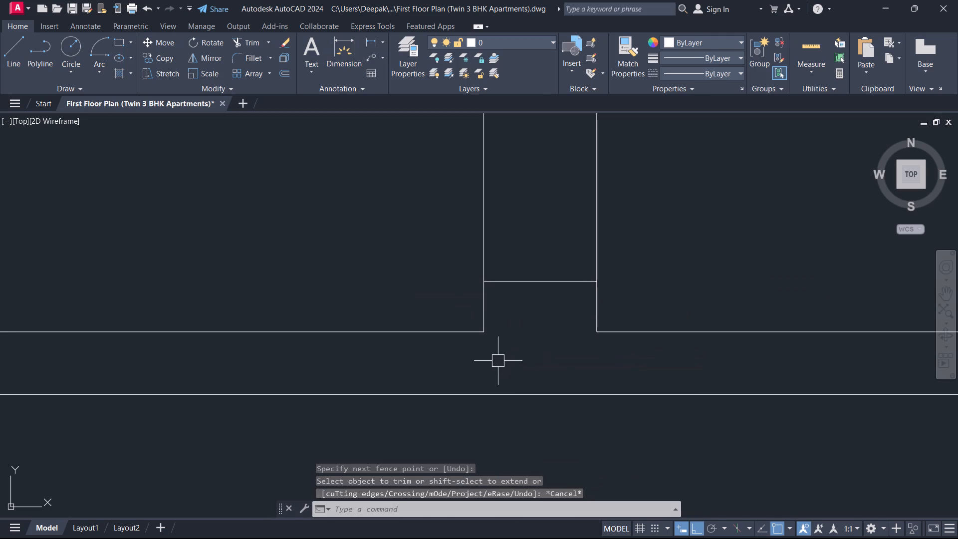
Offset the door jamb line 3' northward to mark the other side of the partition's door opening.
text(O)
key(space)
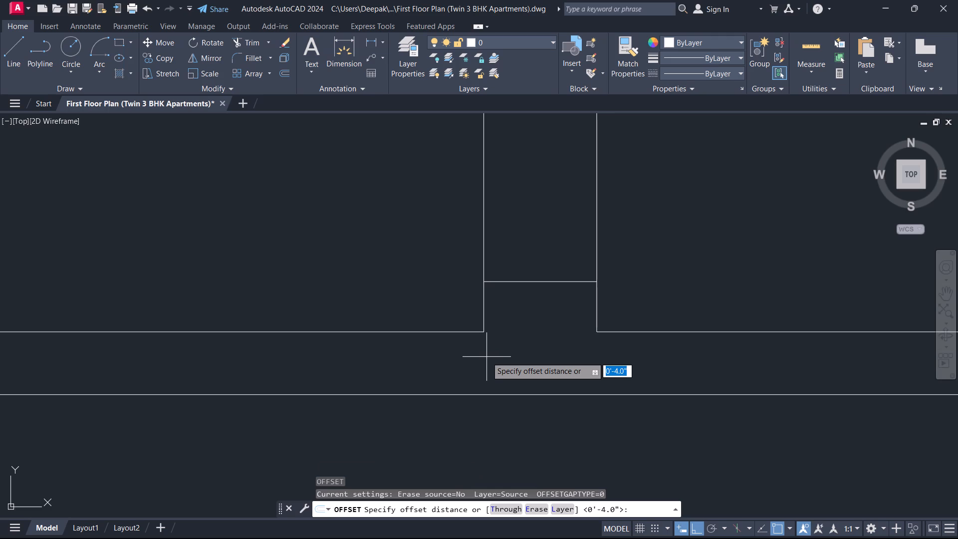
text(3')
key(Return)
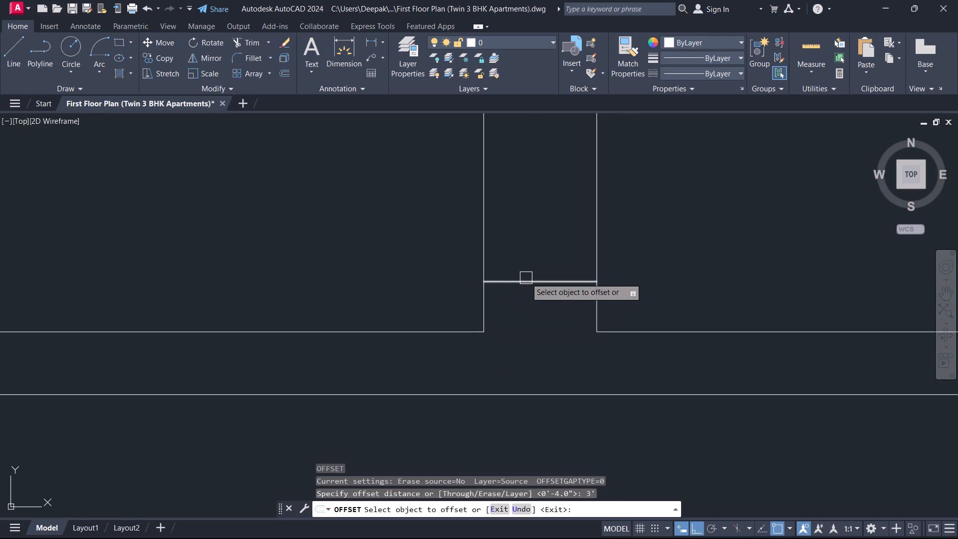
click(526, 278)
click(528, 240)
scroll(528, 240, down, 6)
middle_drag(528, 240, 547, 314)
key(Escape)
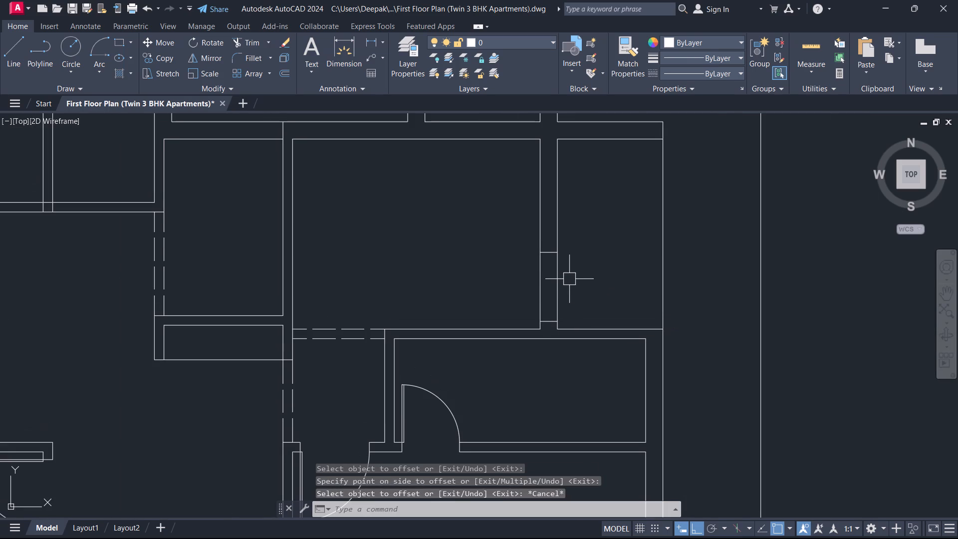
Trim both partition faces between the two jamb lines to clear the door opening.
text(TR)
key(space)
click(569, 279)
click(489, 280)
key(Escape)
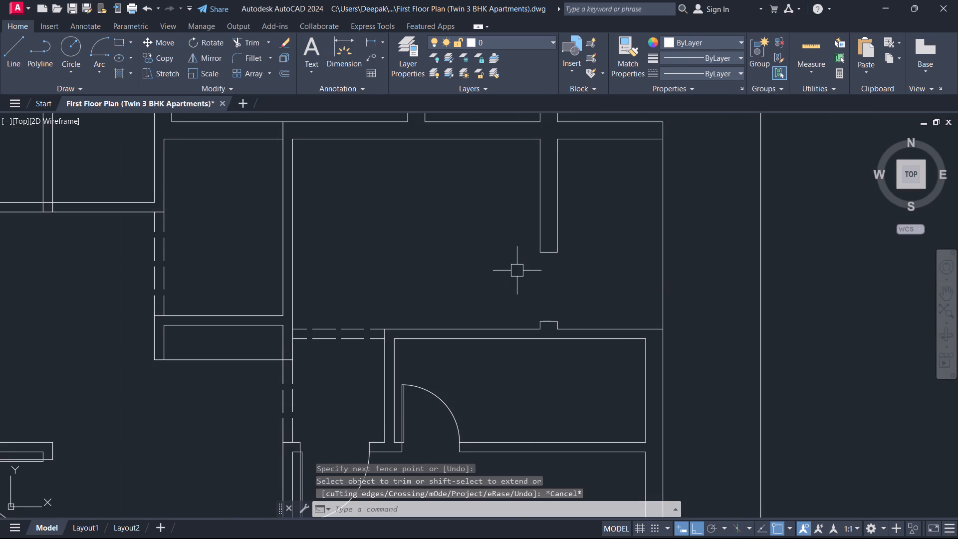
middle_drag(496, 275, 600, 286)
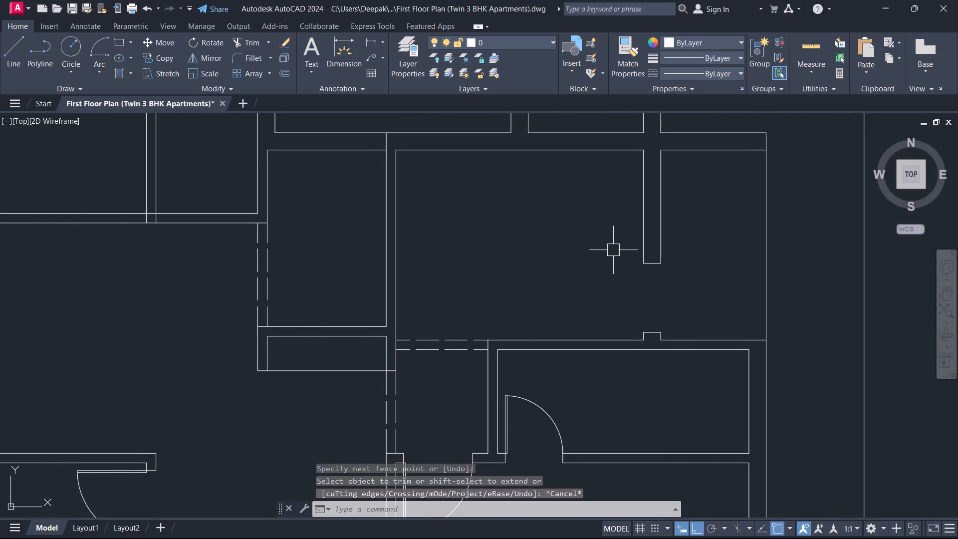
Offset the partition's west face and the room's north wall line 2' into the room to outline a counter.
scroll(613, 232, down, 1)
middle_drag(613, 232, 620, 267)
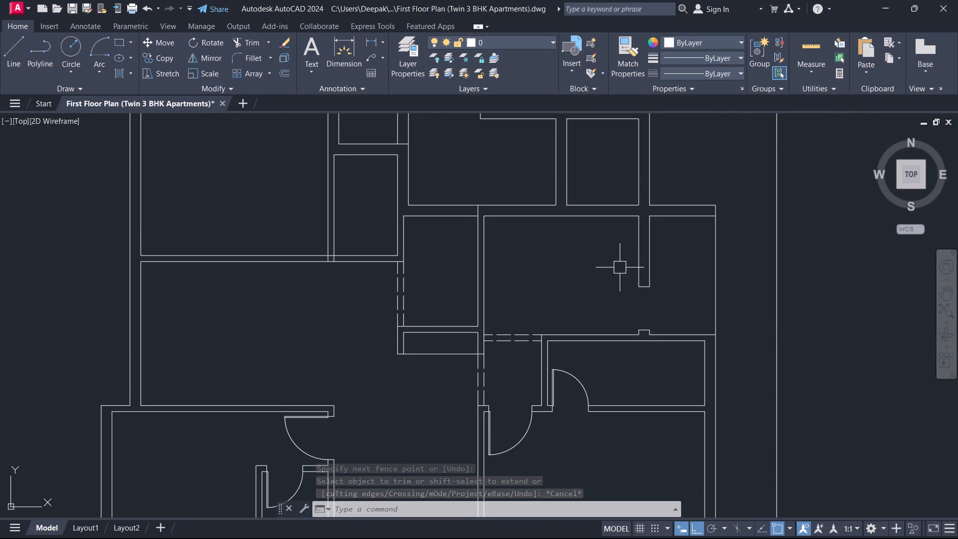
text(O 2)
key(apostrophe)
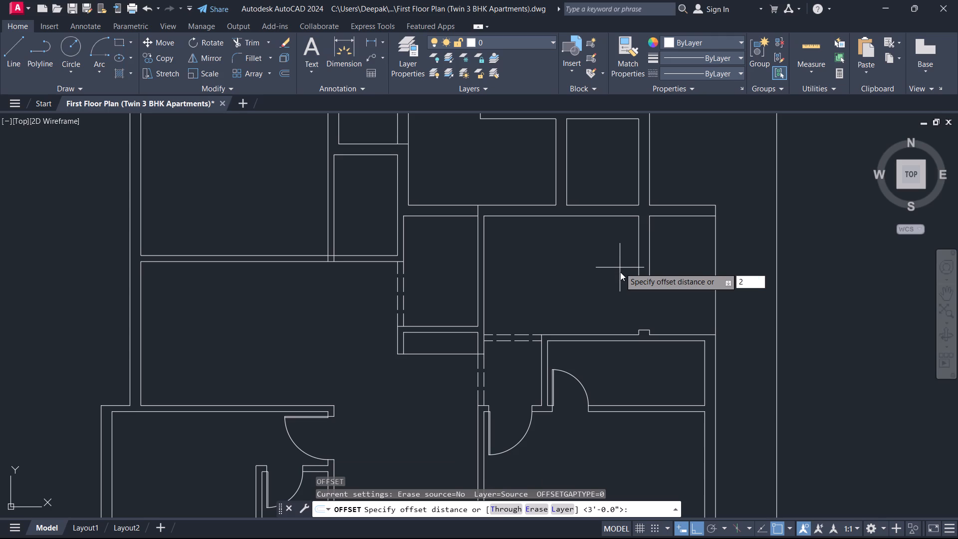
key(Return)
scroll(635, 262, up, 2)
click(637, 261)
click(593, 269)
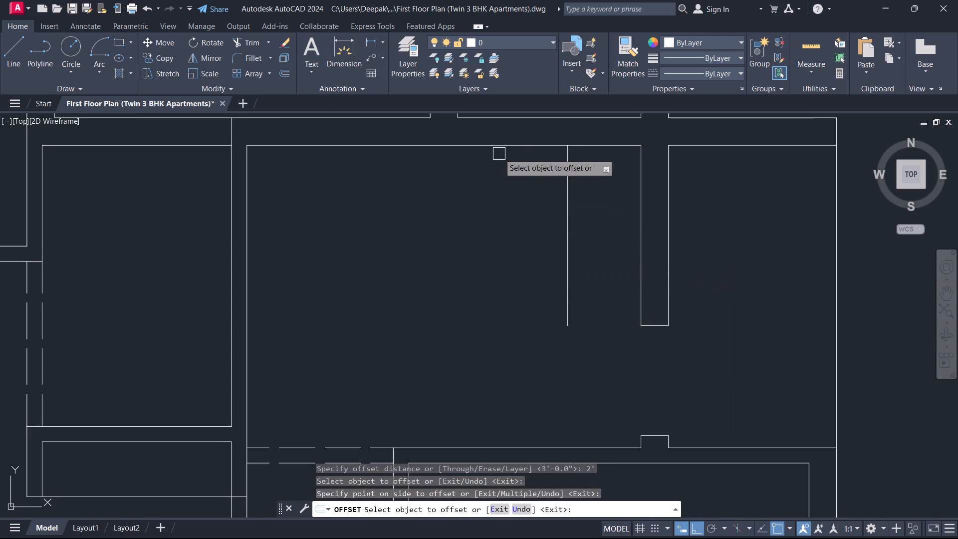
click(499, 146)
click(493, 186)
key(Escape)
Fillet the two offset counter lines together into a square corner with zero radius.
key(f)
key(space)
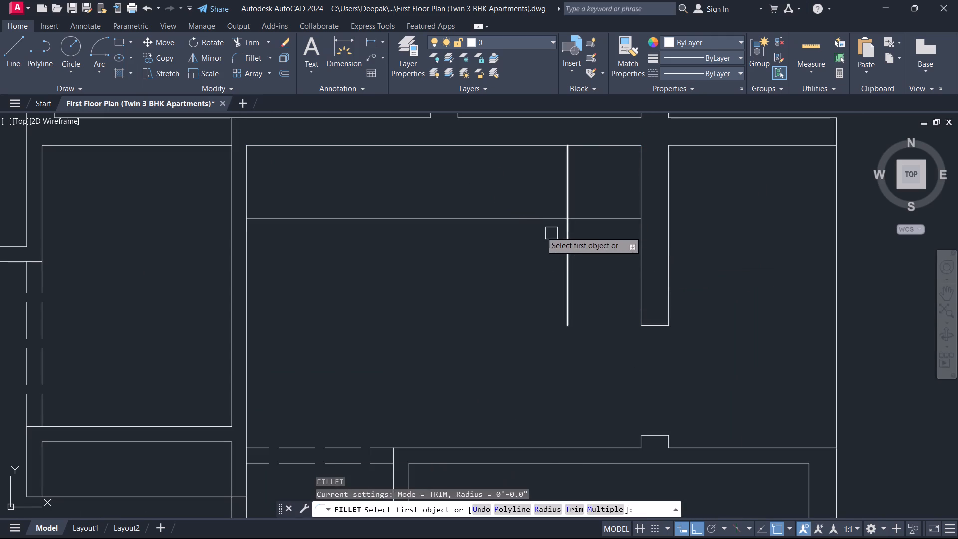
click(527, 214)
click(563, 255)
key(Escape)
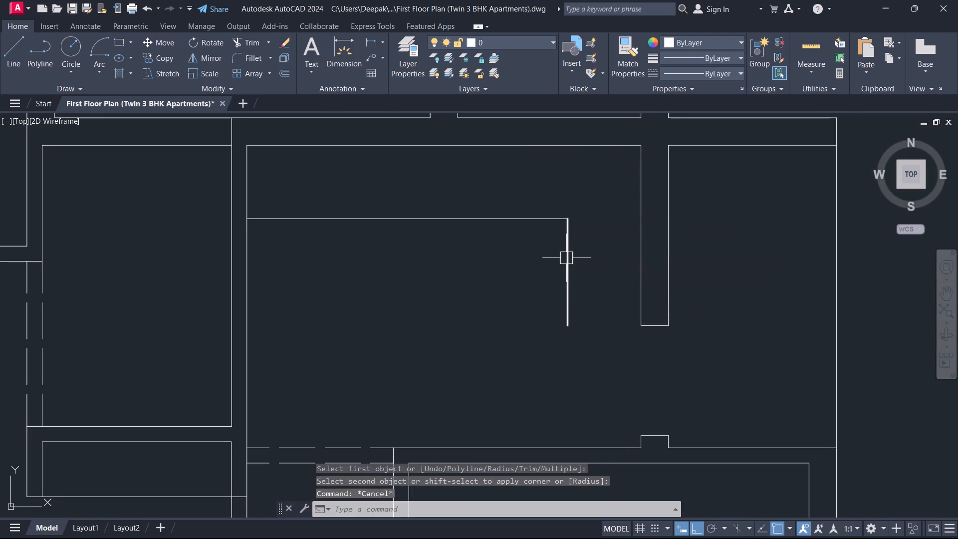
Draw a horizontal line from the vertical counter line's lower end to the partition, closing the counter's open end.
text(L)
key(space)
click(566, 331)
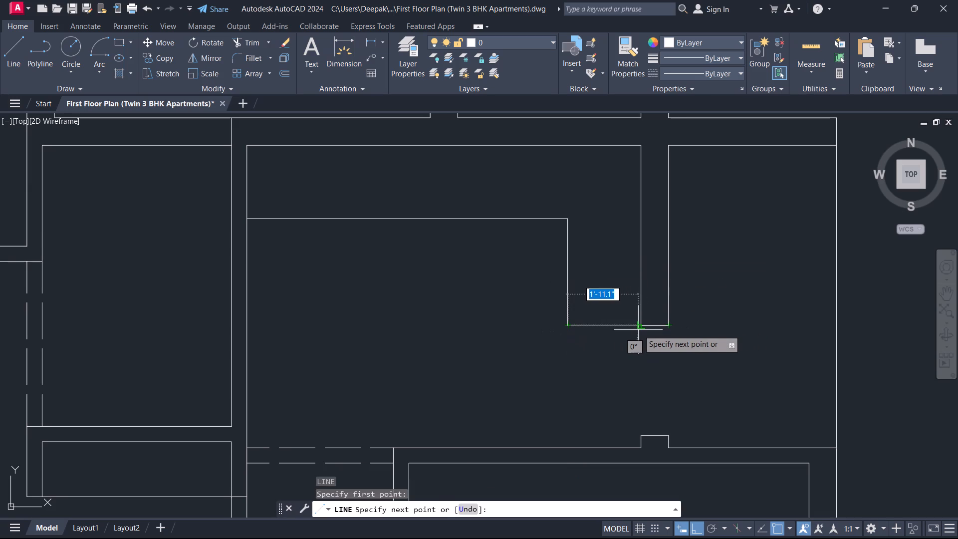
click(638, 330)
key(Escape)
Examine the layout of the southern apartment's rooms, walls and door openings.
scroll(603, 327, down, 1)
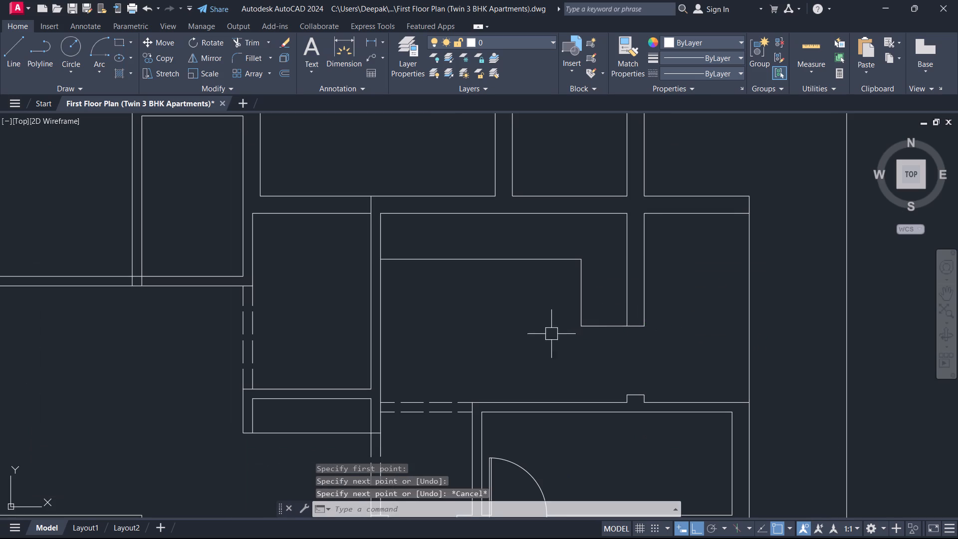
middle_drag(501, 329, 634, 296)
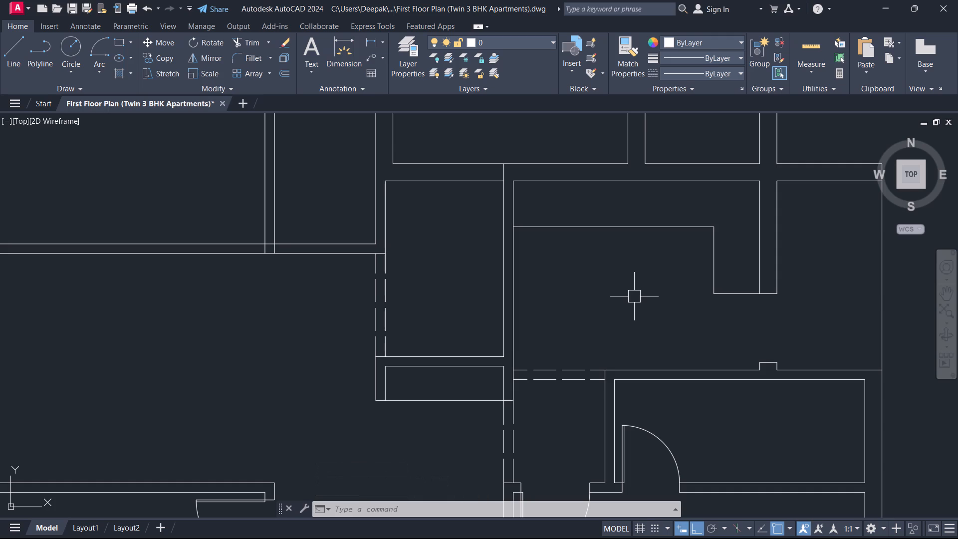
middle_drag(634, 296, 652, 287)
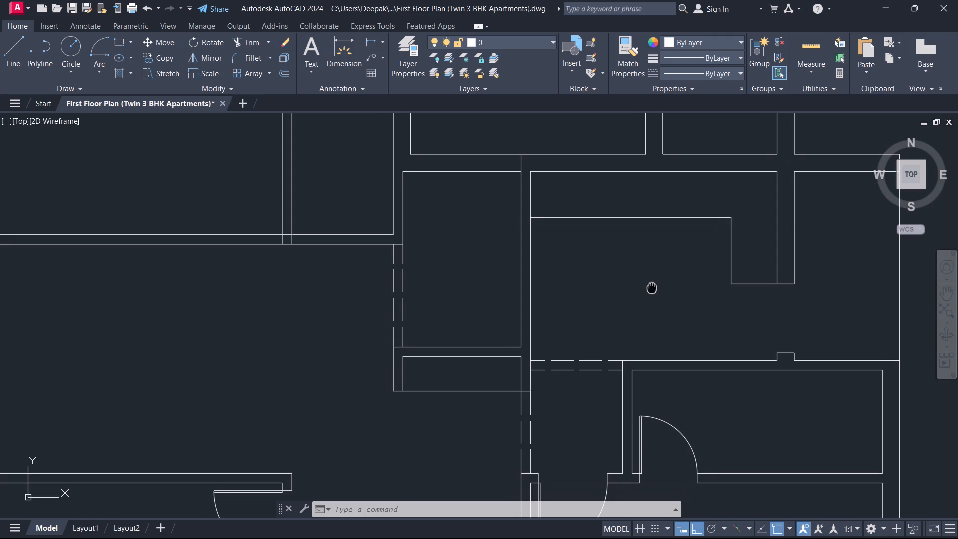
scroll(579, 300, down, 2)
middle_drag(577, 301, 650, 297)
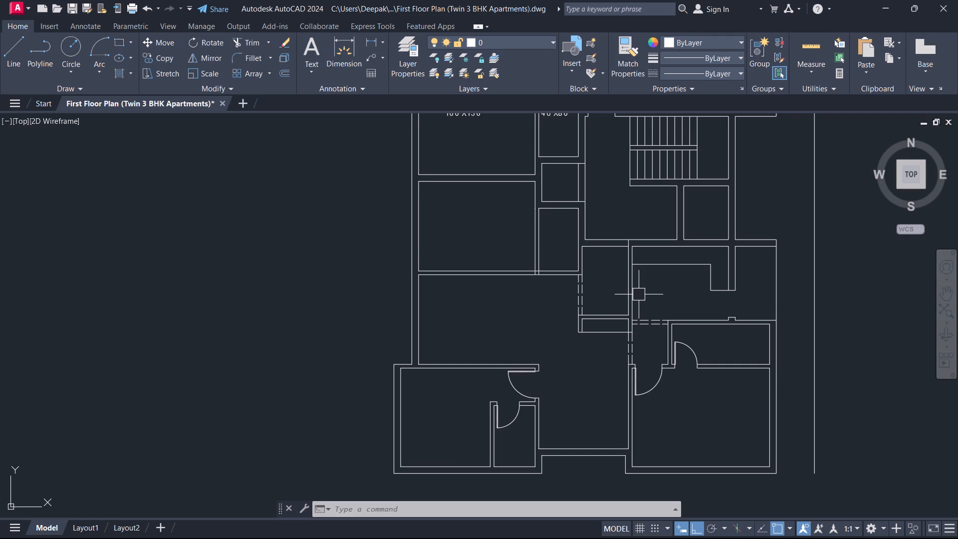
scroll(617, 232, down, 2)
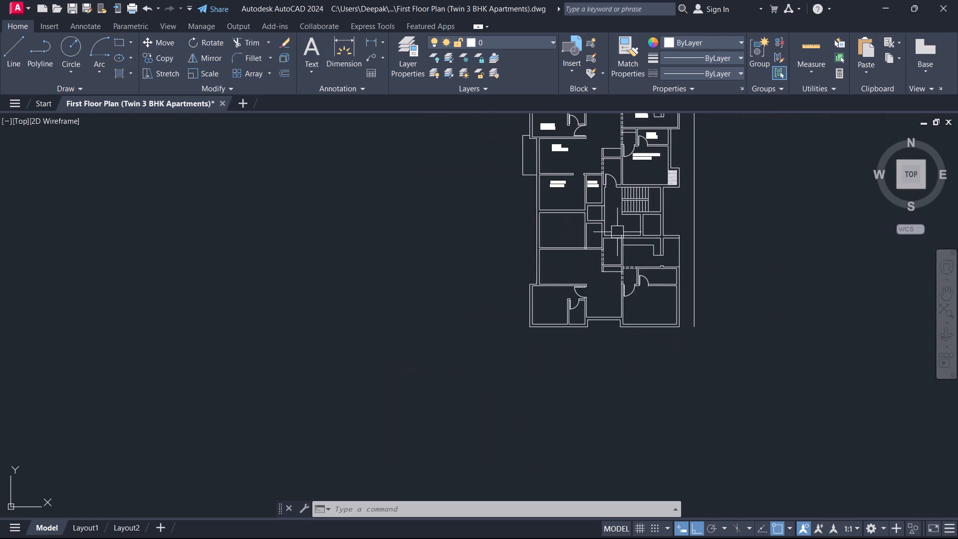
middle_drag(617, 232, 696, 216)
key(alt+Tab)
key(alt+Tab)
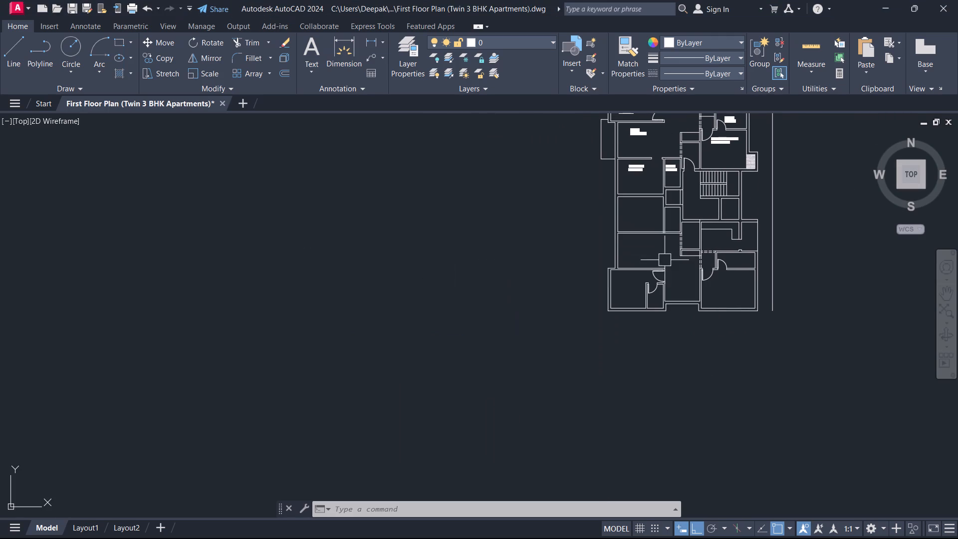
scroll(640, 294, up, 1)
middle_drag(640, 294, 571, 334)
scroll(598, 323, up, 1)
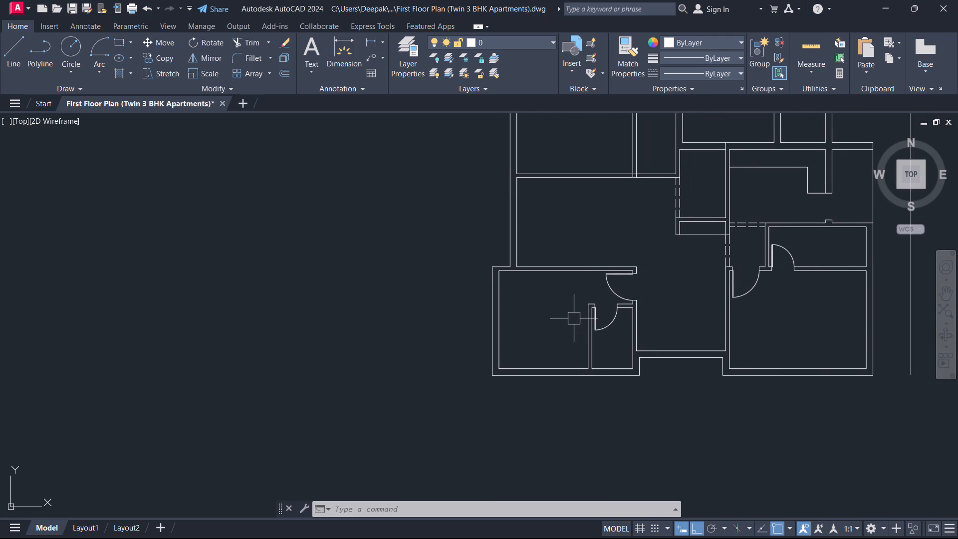
scroll(608, 287, up, 1)
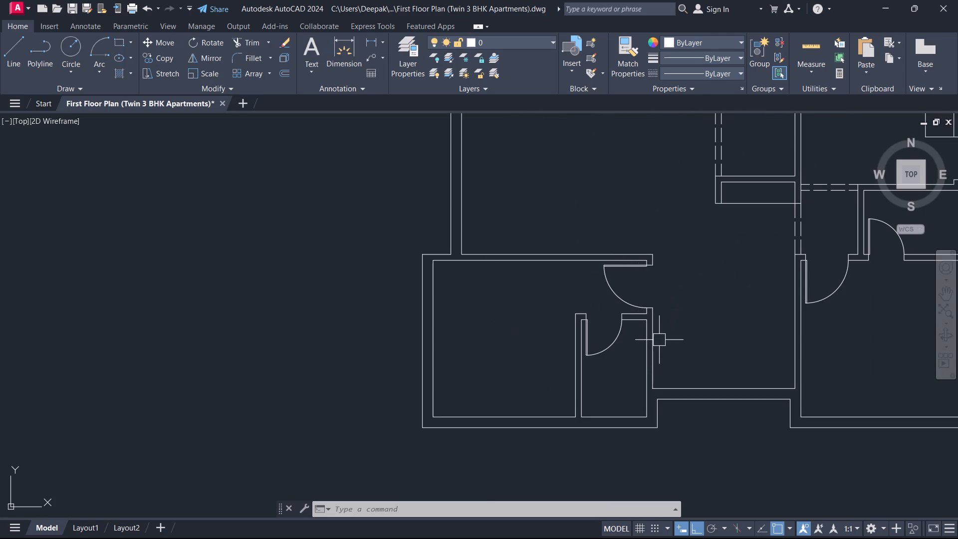
middle_drag(661, 347, 512, 346)
scroll(512, 344, up, 1)
scroll(512, 348, down, 2)
scroll(462, 210, down, 1)
Add multiline text reading BEDROOM and 10'0"X113'0" on two lines in the room directly south of the labelled BED ROOM.
middle_drag(462, 210, 465, 242)
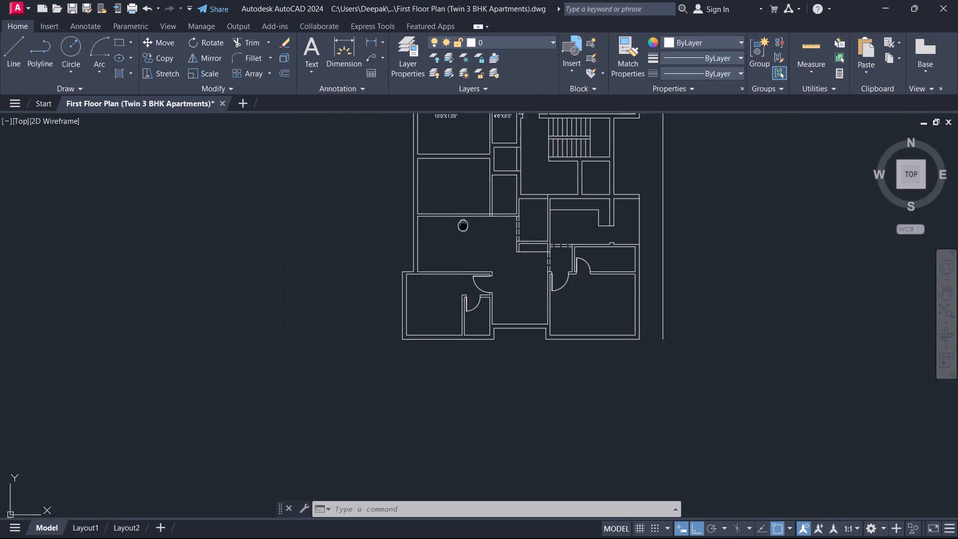
middle_drag(465, 242, 470, 293)
scroll(469, 294, up, 1)
middle_drag(469, 294, 468, 346)
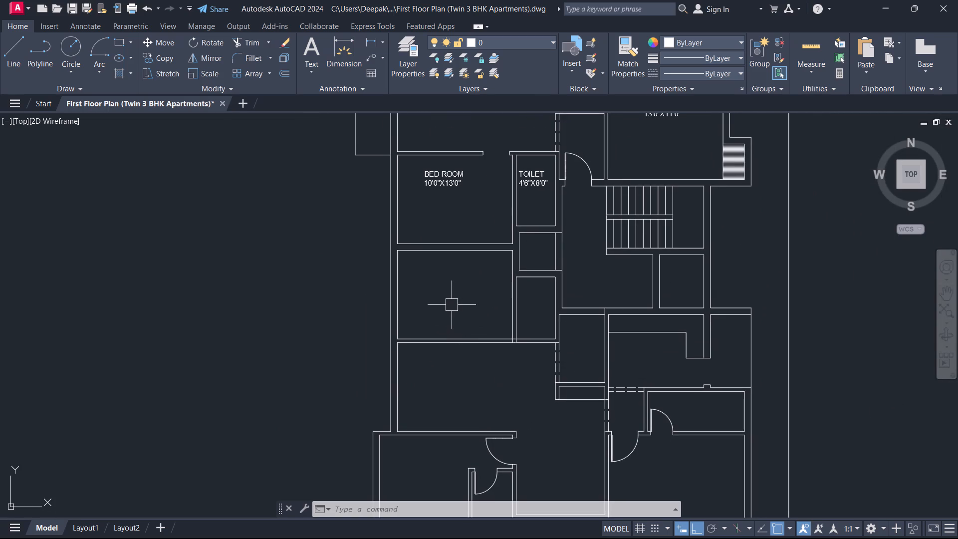
text(T)
key(space)
scroll(451, 304, up, 3)
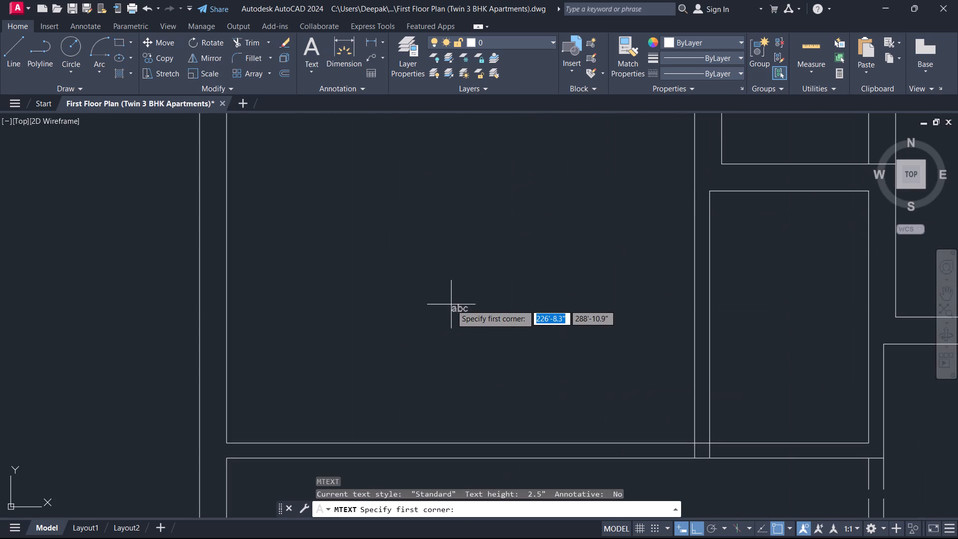
click(332, 328)
click(554, 390)
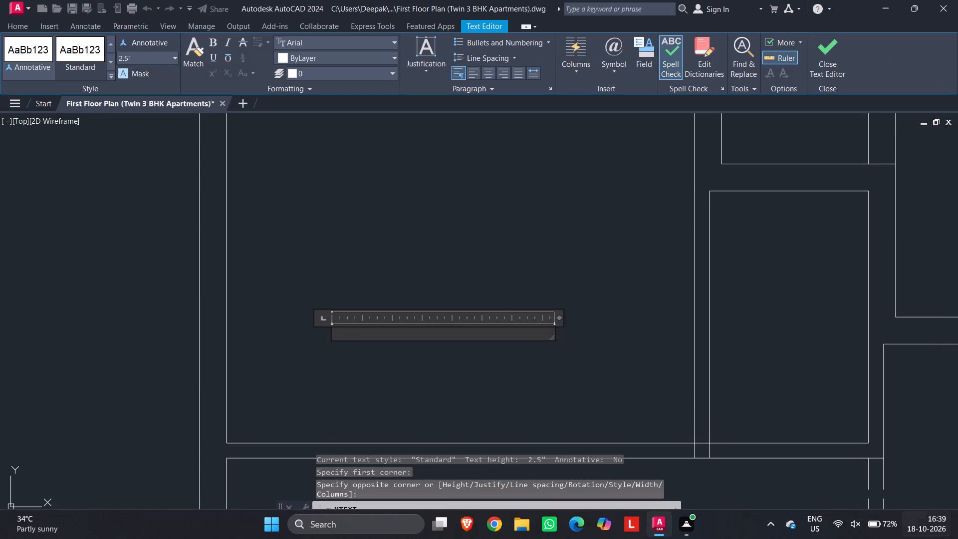
text(DE)
key(BackSpace)
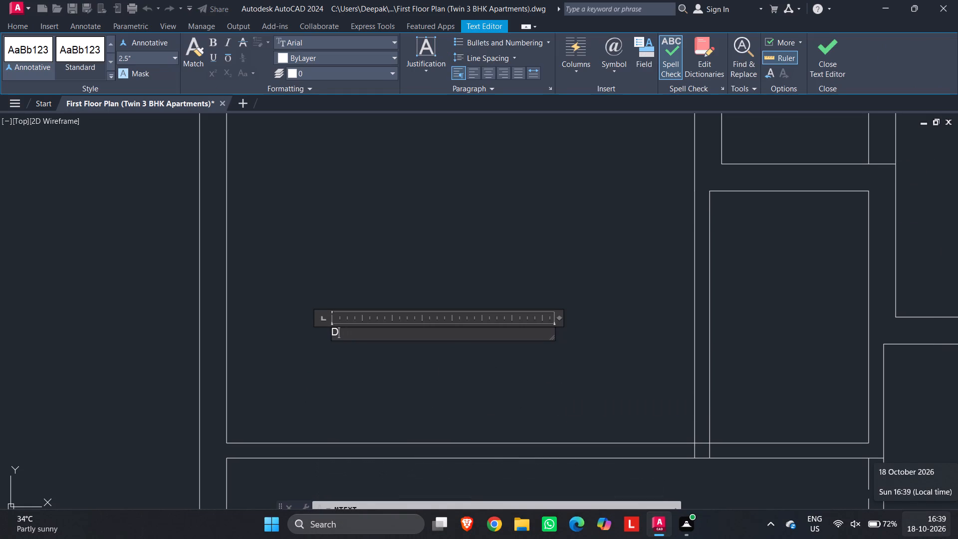
text(BED)
key(BackSpace)
key(BackSpace)
key(BackSpace)
key(BackSpace)
key(BackSpace)
key(BackSpace)
key(BackSpace)
key(BackSpace)
key(BackSpace)
key(BackSpace)
text(BEDROOM)
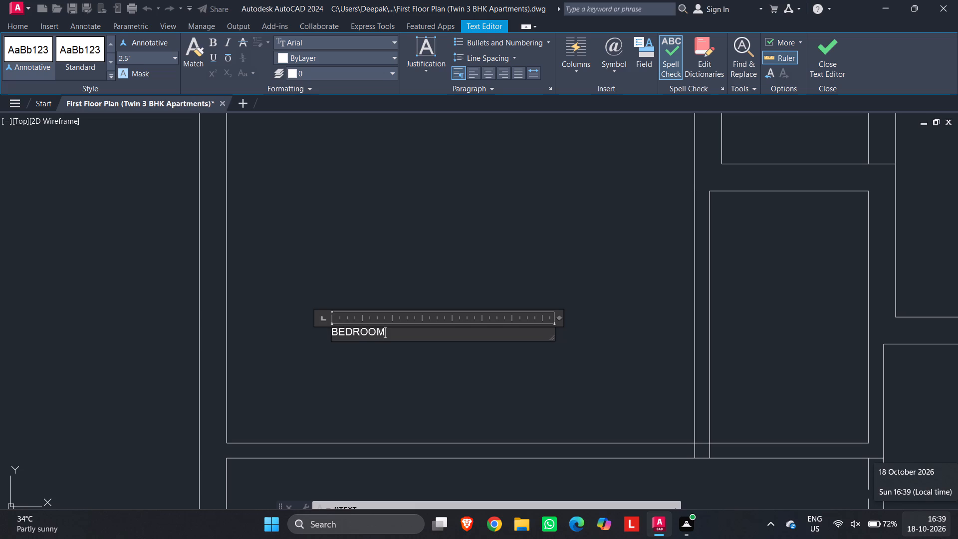
key(Return)
text(10'0:)
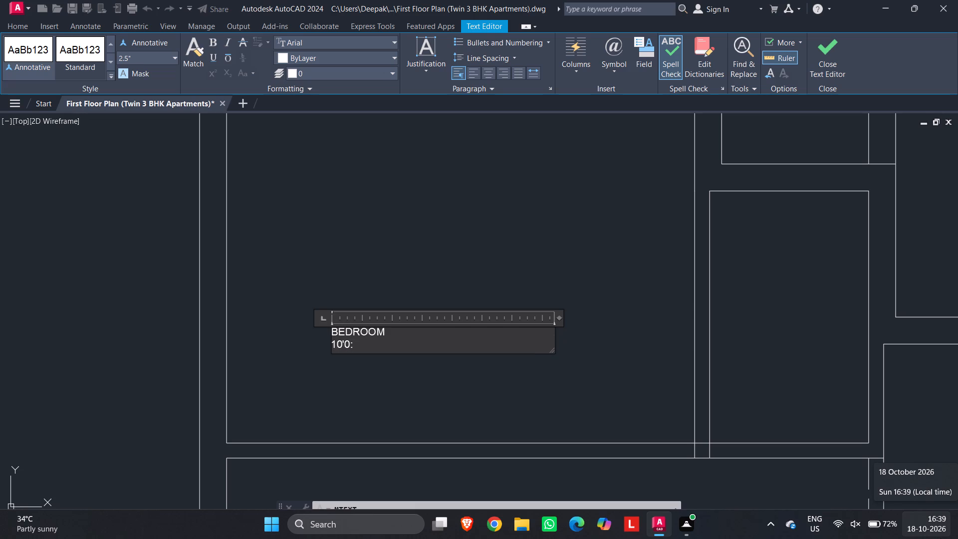
key(BackSpace)
text("X)
text(113'0")
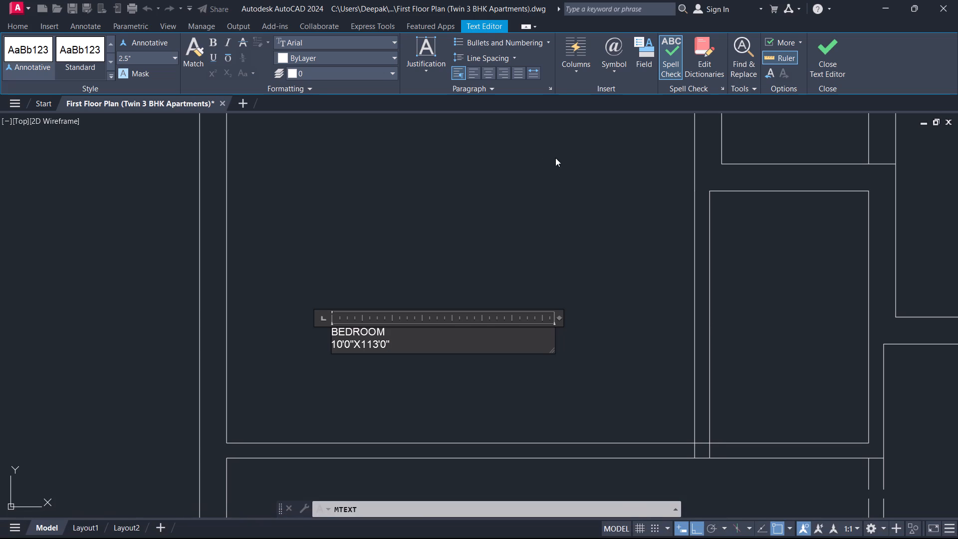
Set the height of the whole new bedroom label to 7" and finish editing the text.
key(ctrl+a)
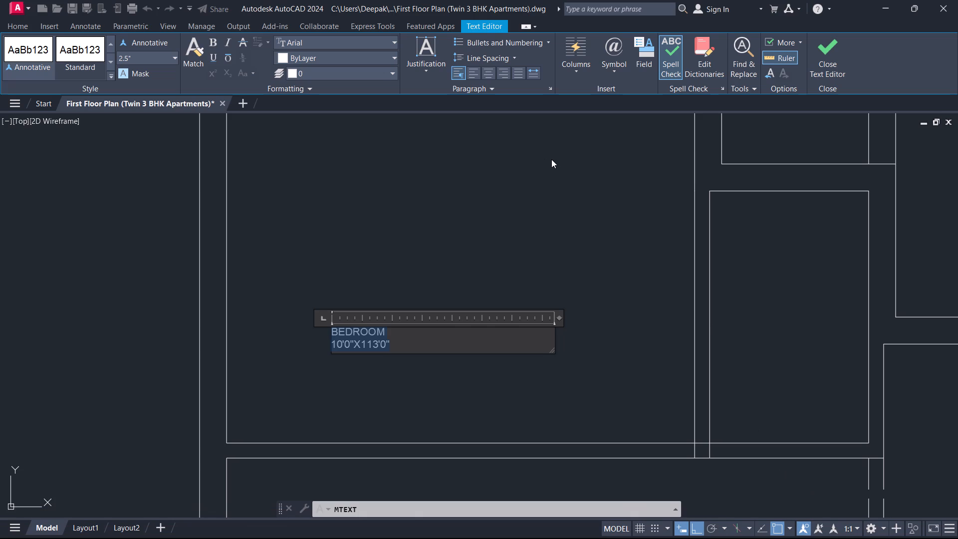
click(143, 55)
key(7)
key(Return)
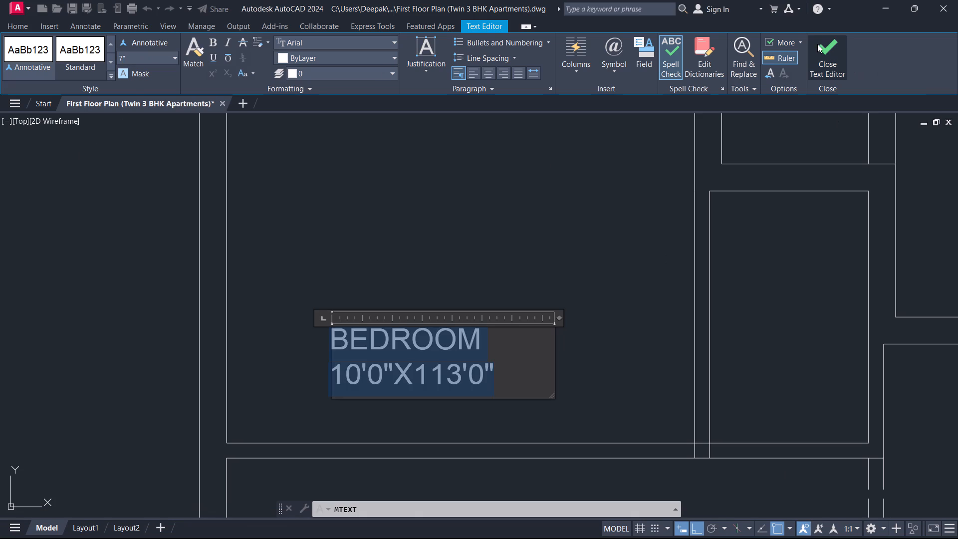
click(833, 61)
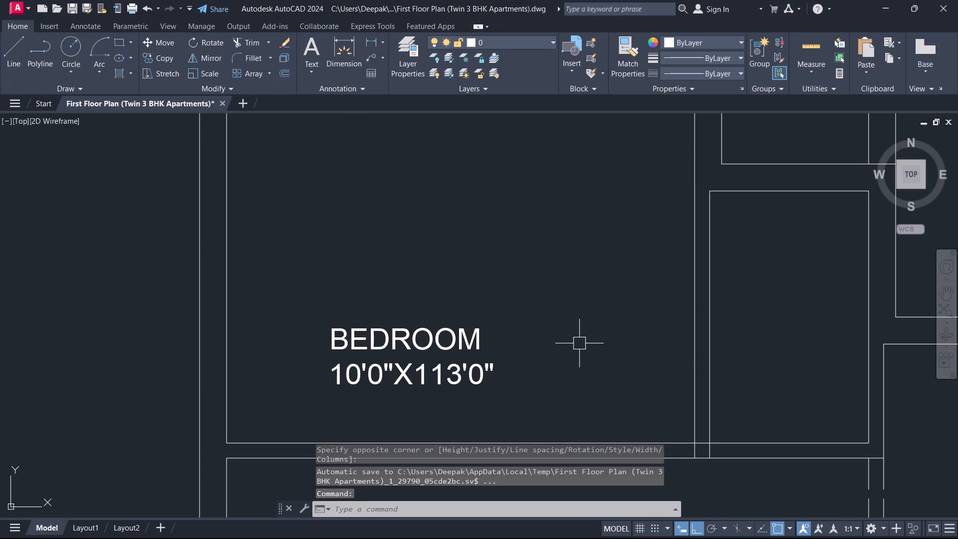
Copy the BEDROOM label into the room directly south, the room with the counter, and the small room just south of the counter room.
ctrl+scroll(579, 343, down, 3)
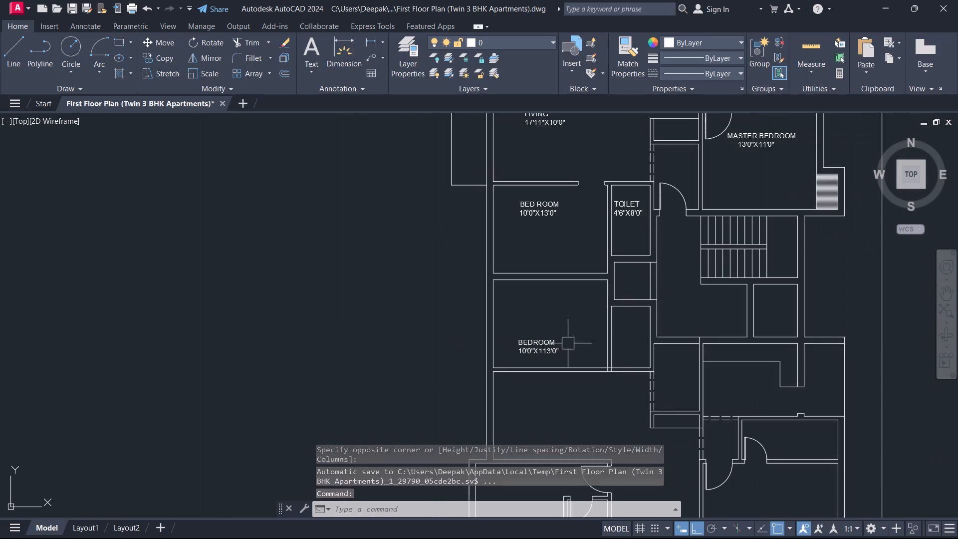
click(551, 343)
text(CO)
key(space)
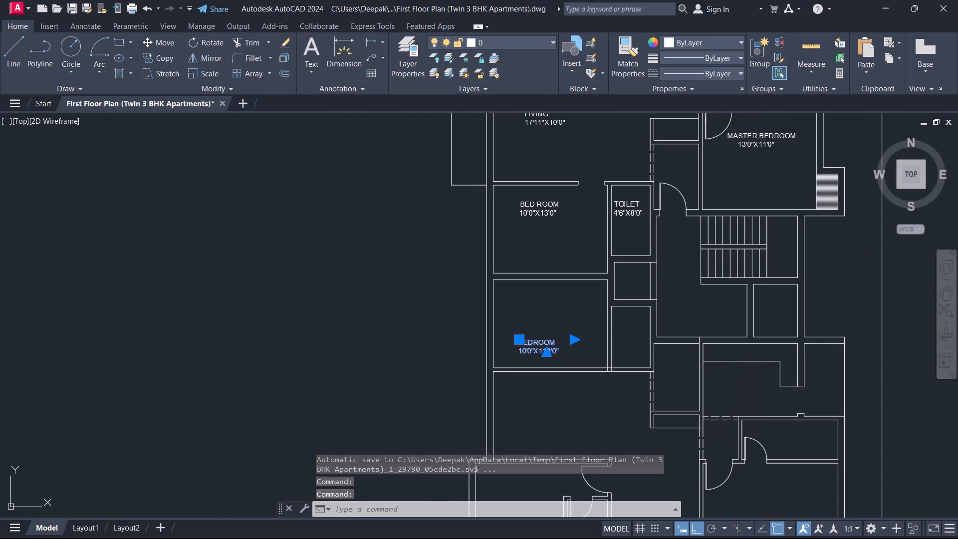
click(542, 341)
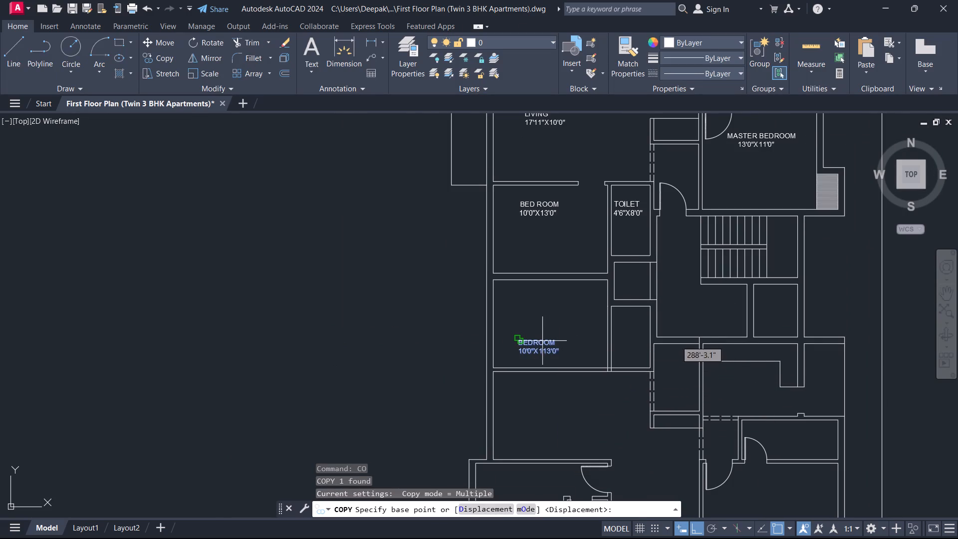
click(545, 409)
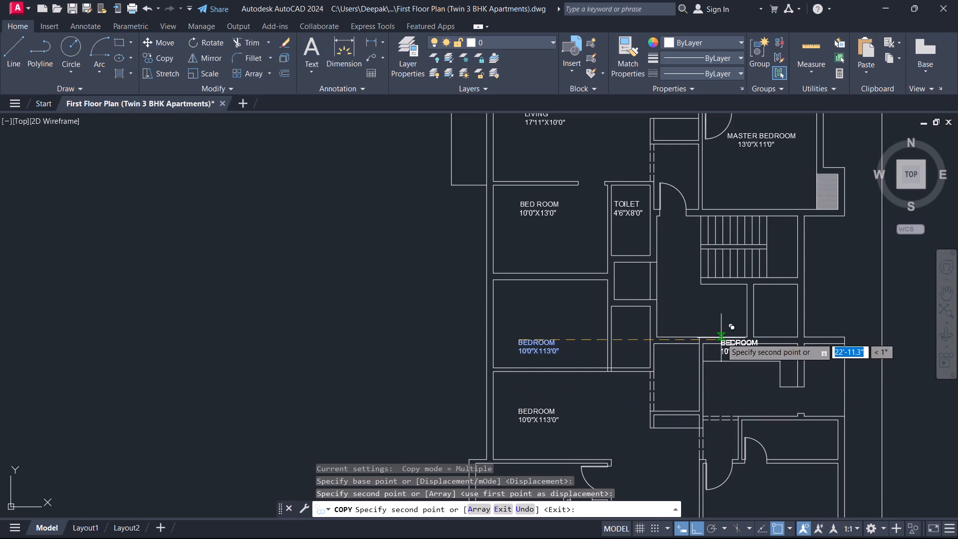
key(F8)
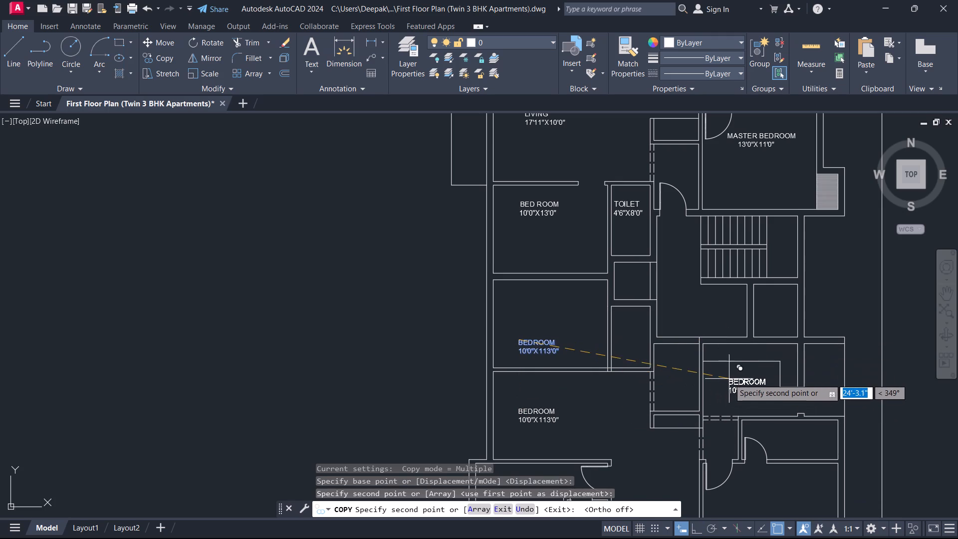
click(722, 383)
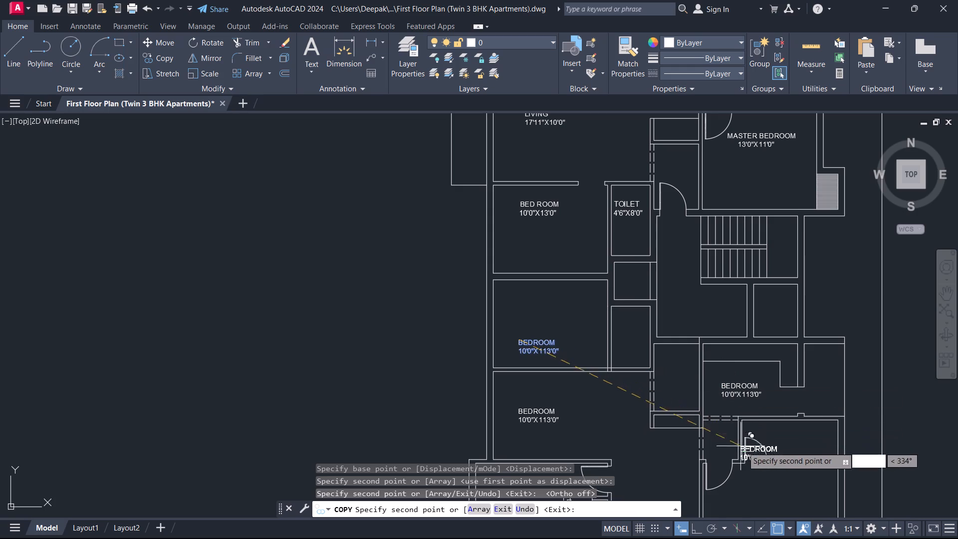
click(773, 431)
Continue copying the BEDROOM label into the large southeast room and the southwest room, and end the Copy command.
scroll(773, 431, down, 2)
ctrl+scroll(771, 461, up, 4)
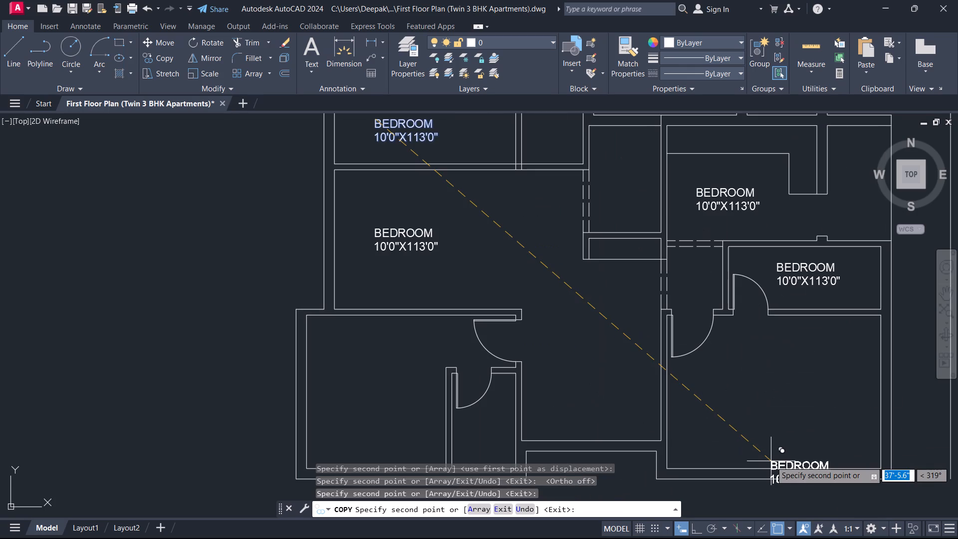
click(754, 352)
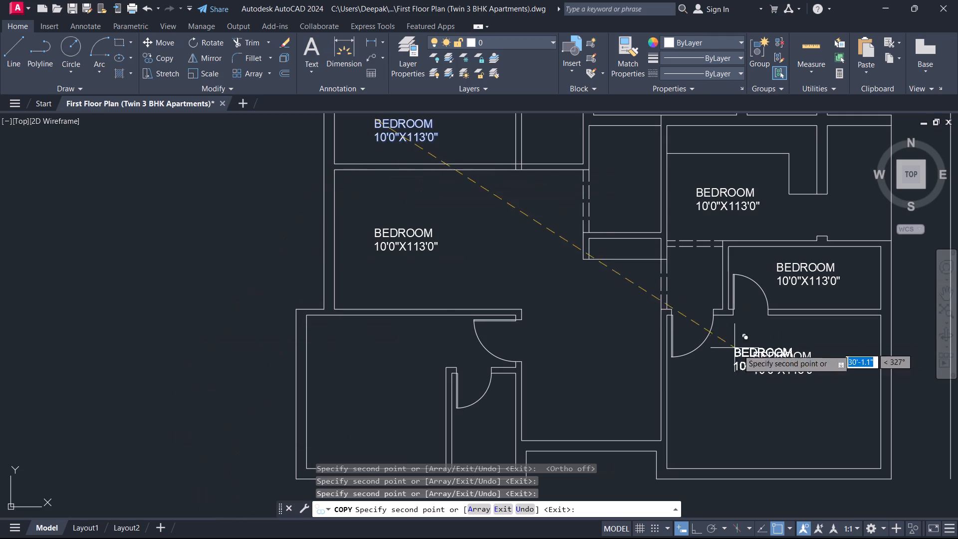
scroll(346, 373, up, 1)
middle_drag(345, 370, 464, 290)
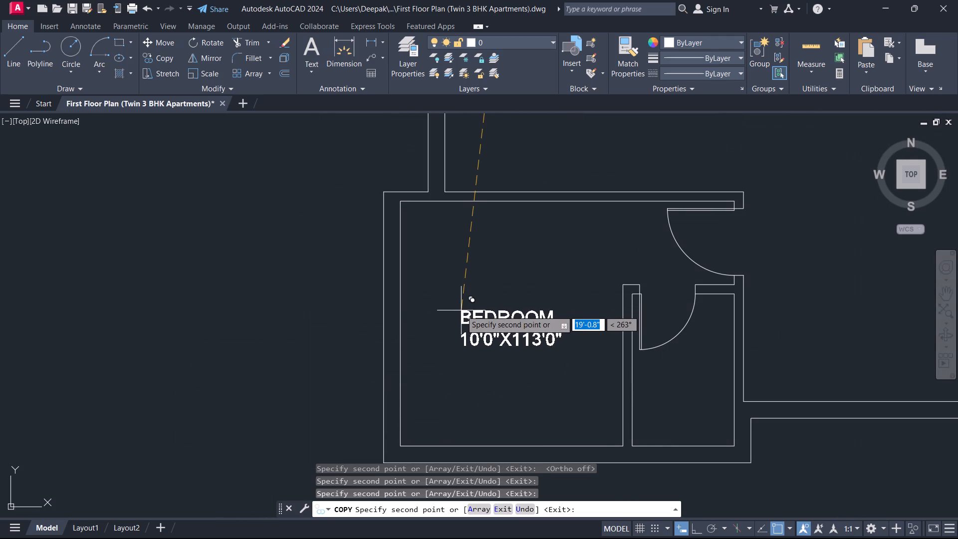
click(461, 310)
key(Escape)
middle_drag(639, 279, 442, 318)
scroll(445, 314, down, 2)
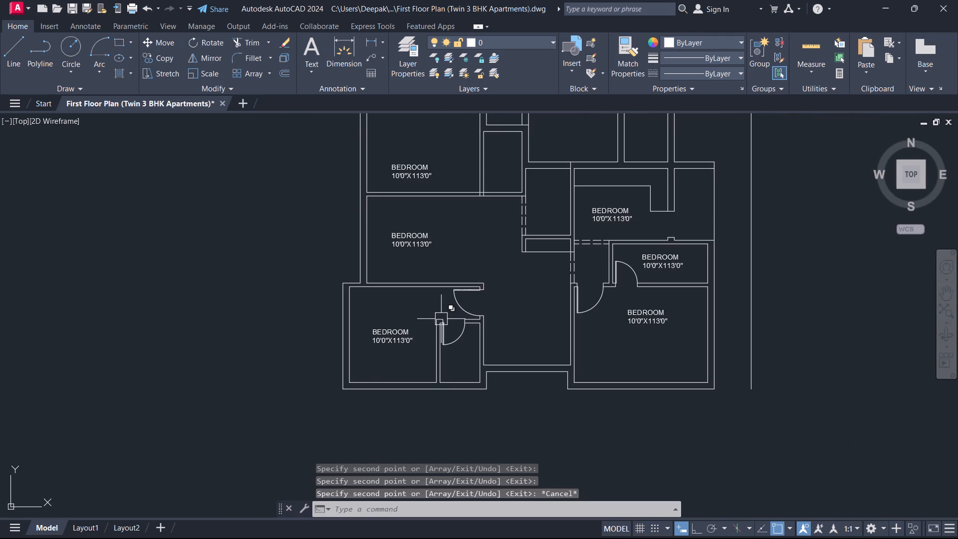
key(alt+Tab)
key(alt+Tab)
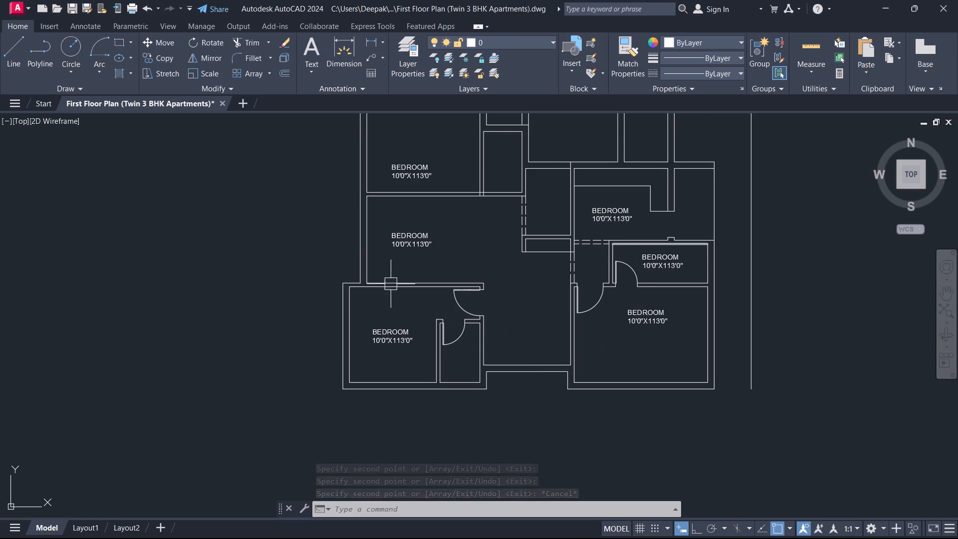
Offset the east wall line of the northern BEDROOM 4" to the west, into the room.
middle_drag(397, 239, 416, 293)
middle_drag(474, 265, 424, 340)
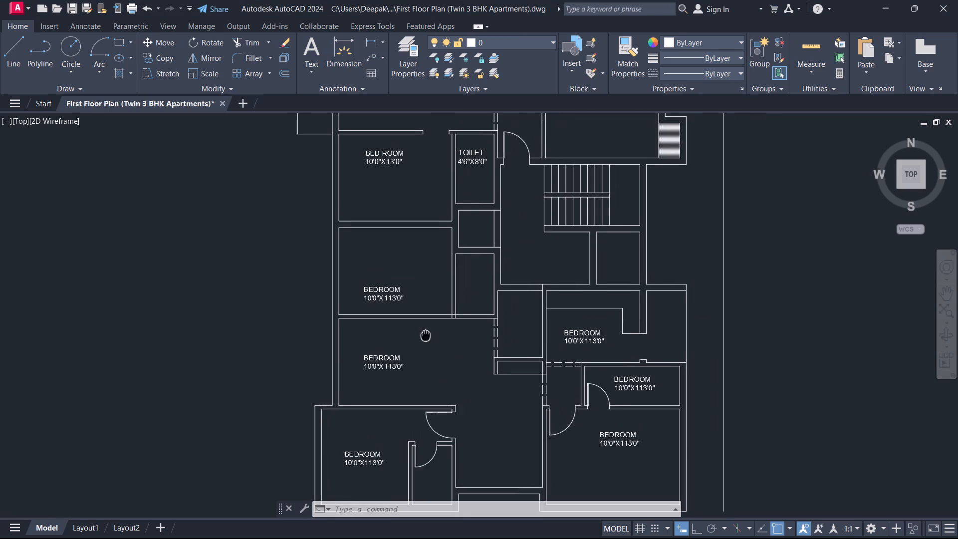
middle_drag(424, 340, 423, 341)
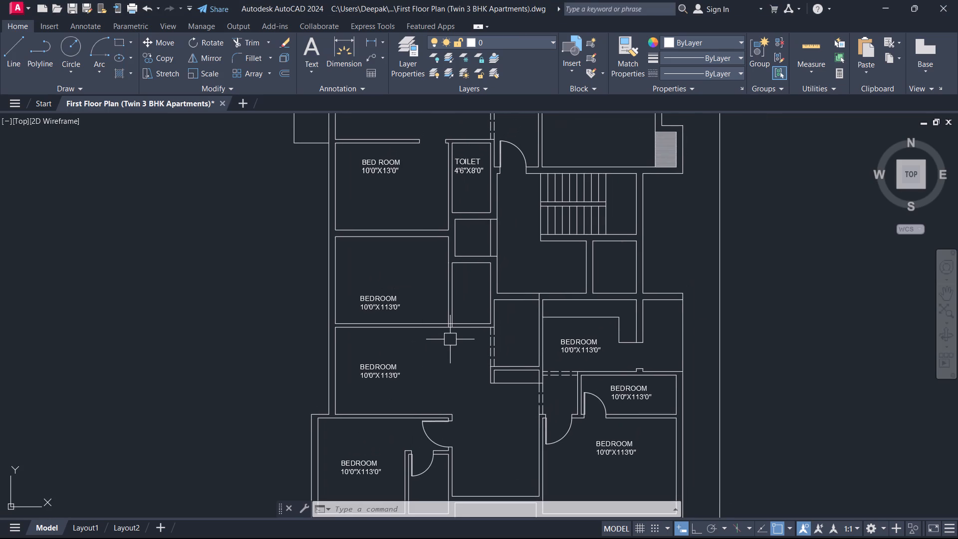
scroll(412, 345, up, 1)
scroll(435, 247, up, 1)
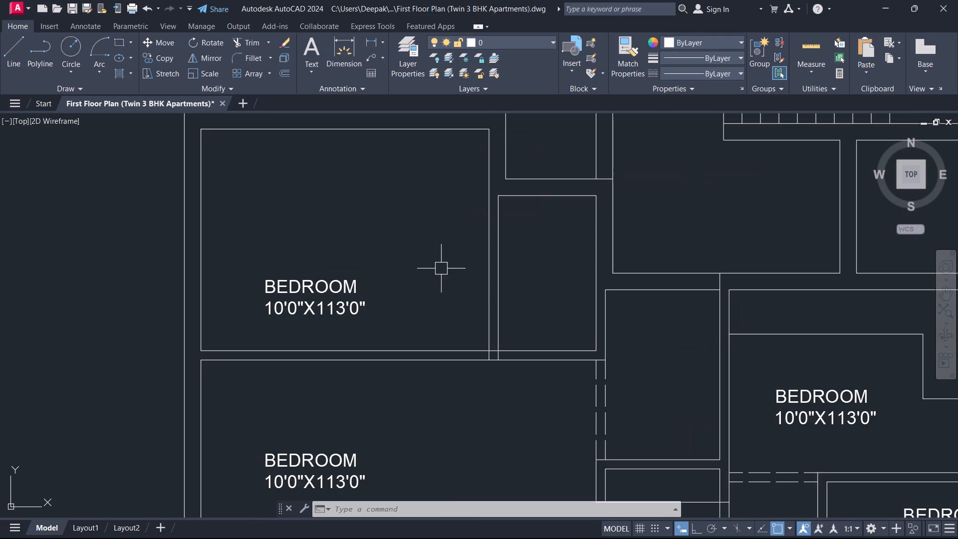
text(O)
key(space)
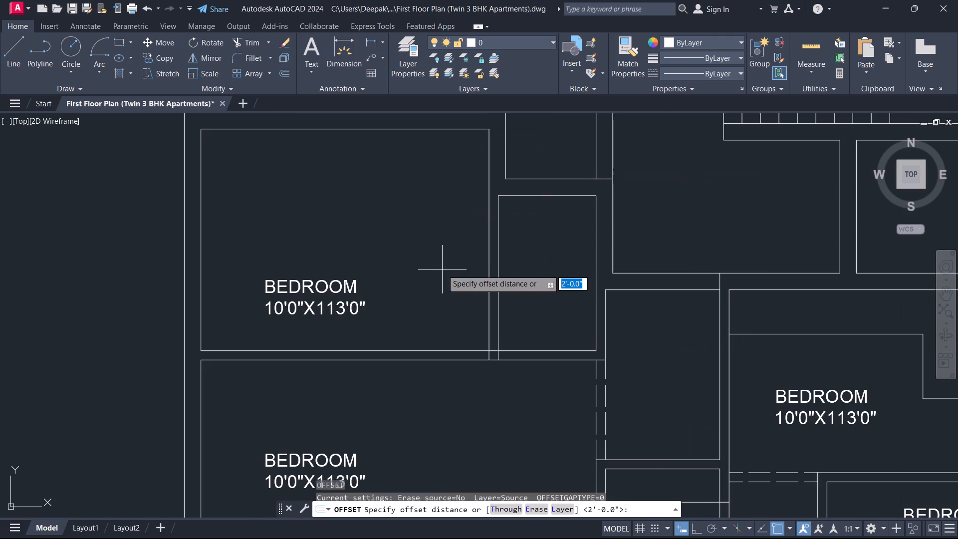
key(4)
key(Return)
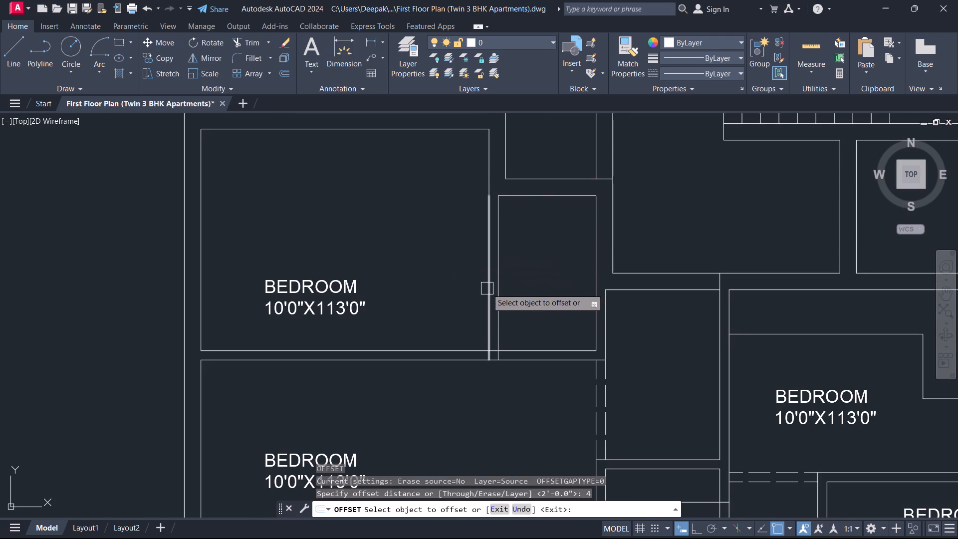
click(487, 289)
click(456, 275)
key(Escape)
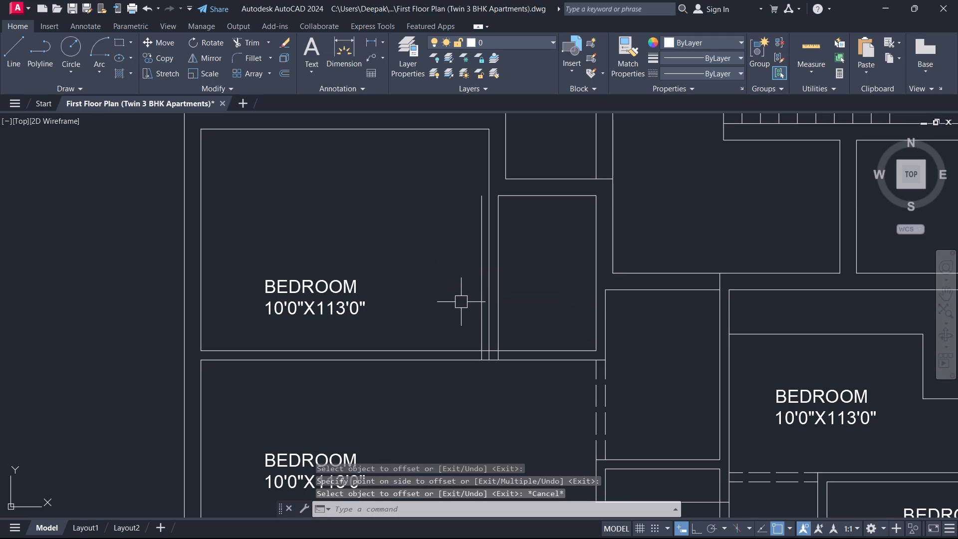
Trim the offset line to a door jamb within the bedroom's south wall and clear the overlapping lines at the partition junction.
key(t)
text(R)
key(space)
scroll(468, 308, up, 2)
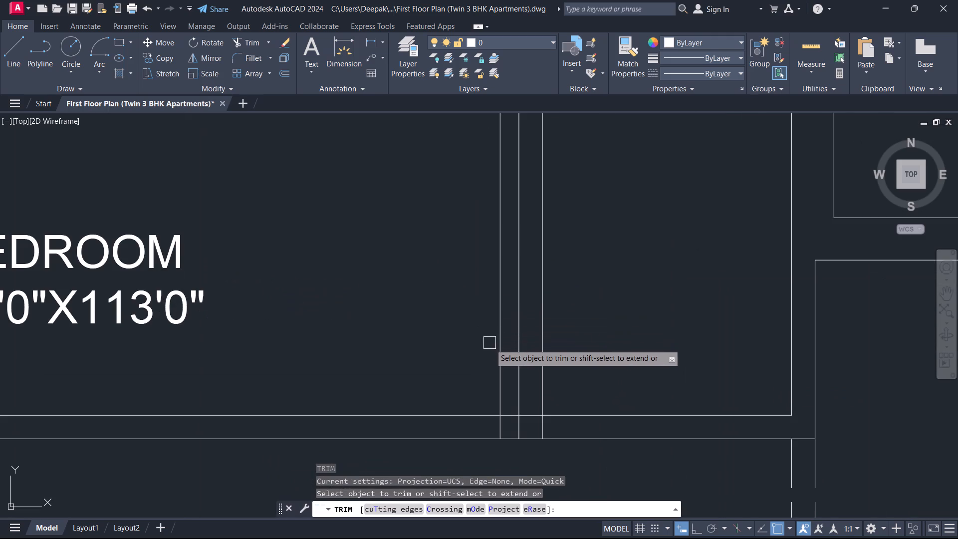
click(498, 353)
scroll(518, 431, up, 2)
click(518, 430)
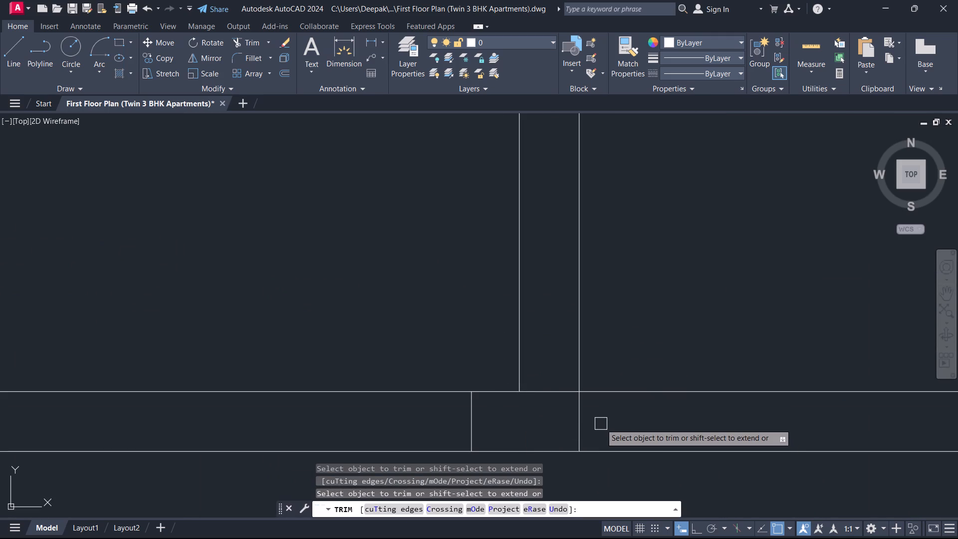
drag(601, 423, 596, 423)
click(544, 427)
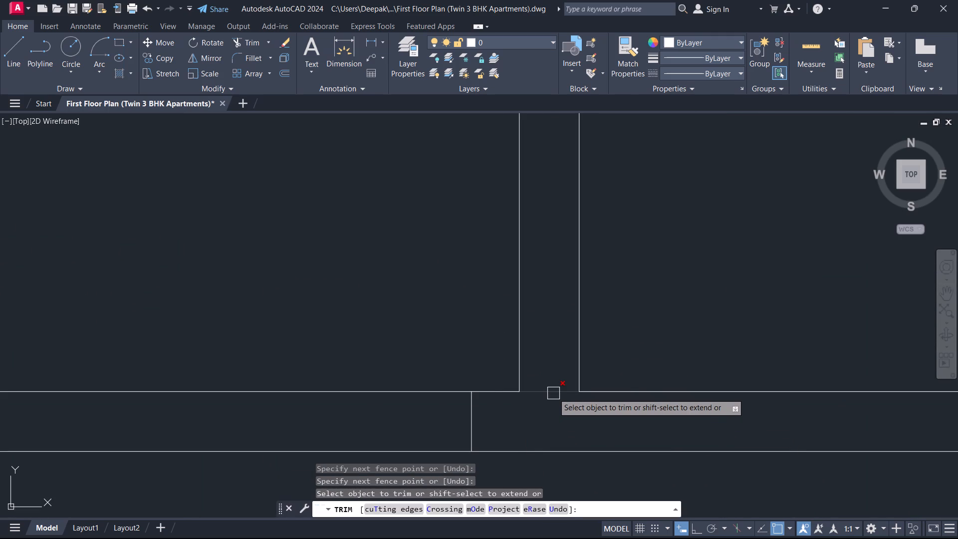
click(553, 393)
key(Escape)
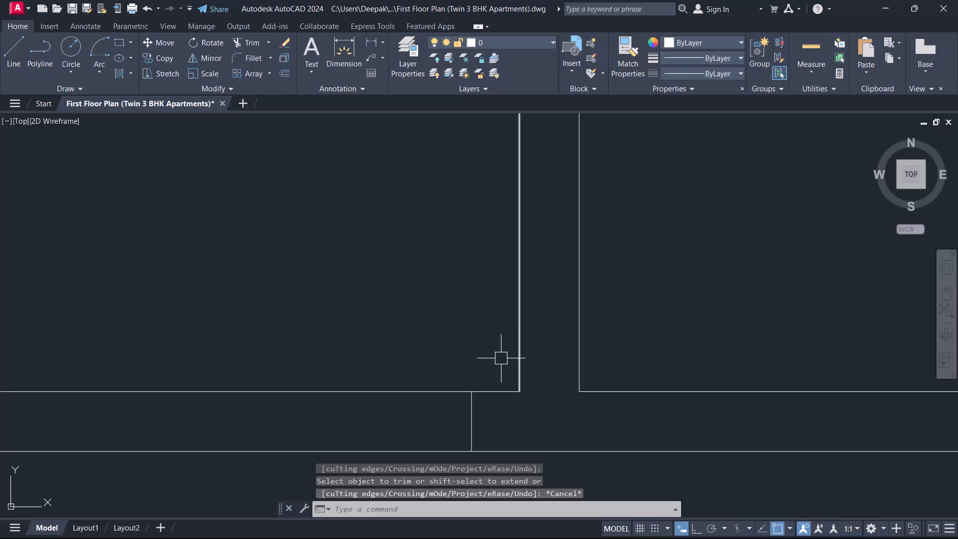
Offset the door jamb line 3' to the west within the bedroom's south wall.
middle_drag(500, 358, 616, 275)
scroll(557, 371, up, 1)
text(O)
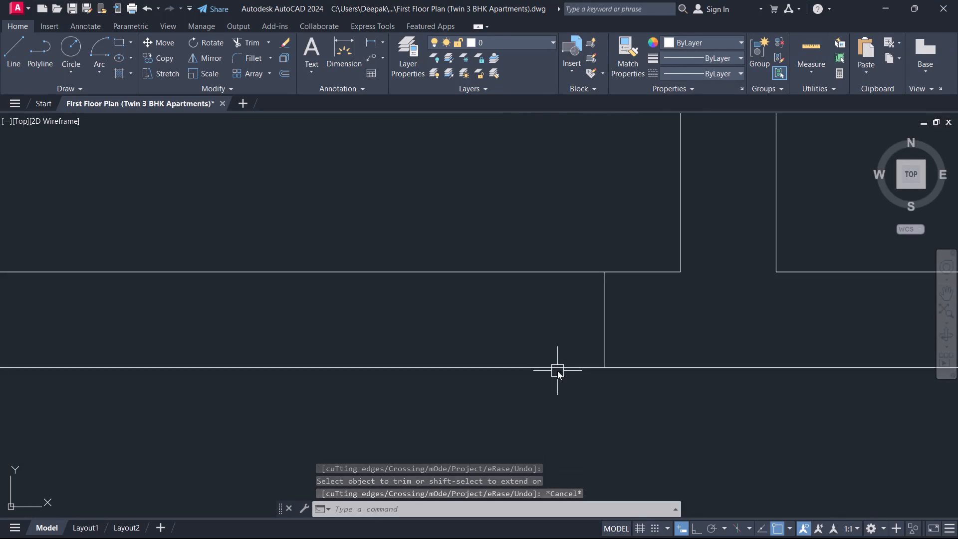
key(space)
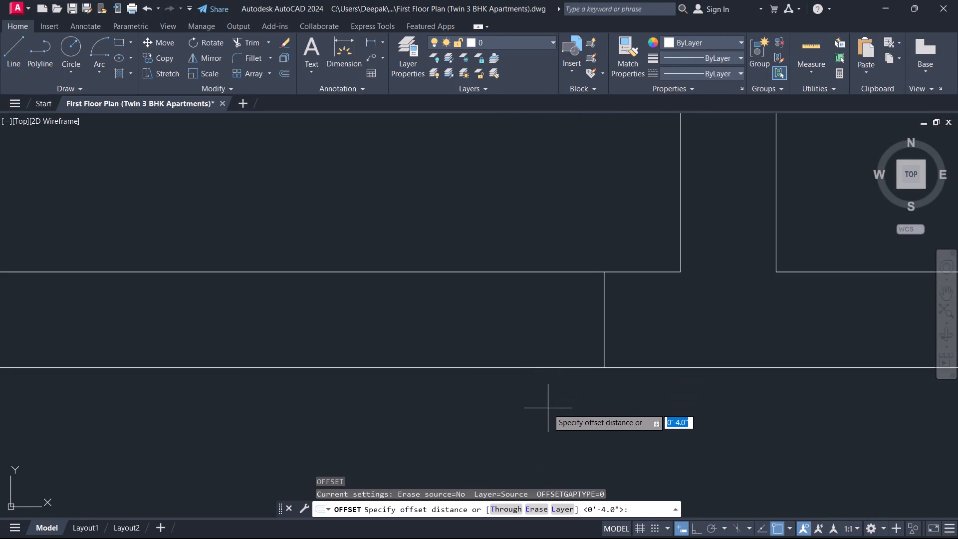
text(3')
key(Return)
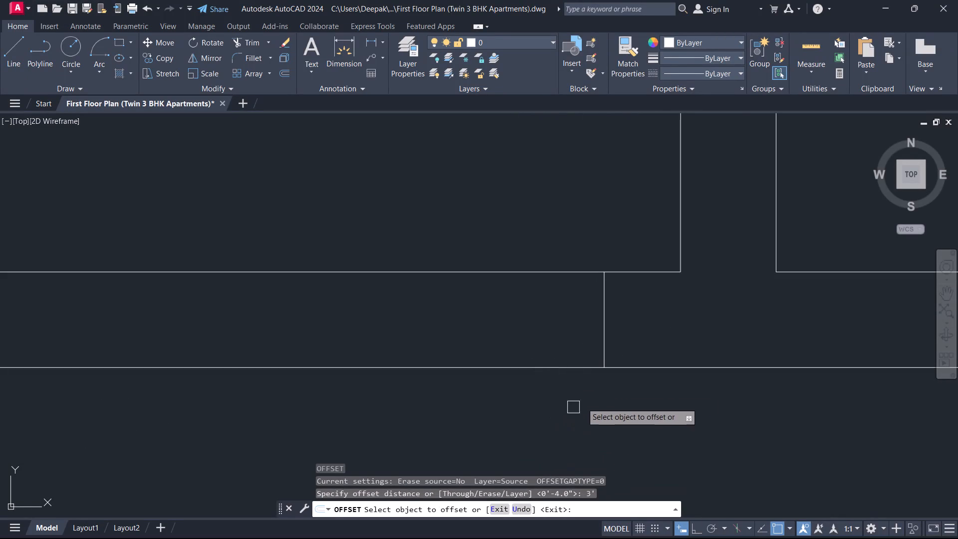
scroll(576, 423, up, 1)
click(617, 287)
click(529, 279)
key(Escape)
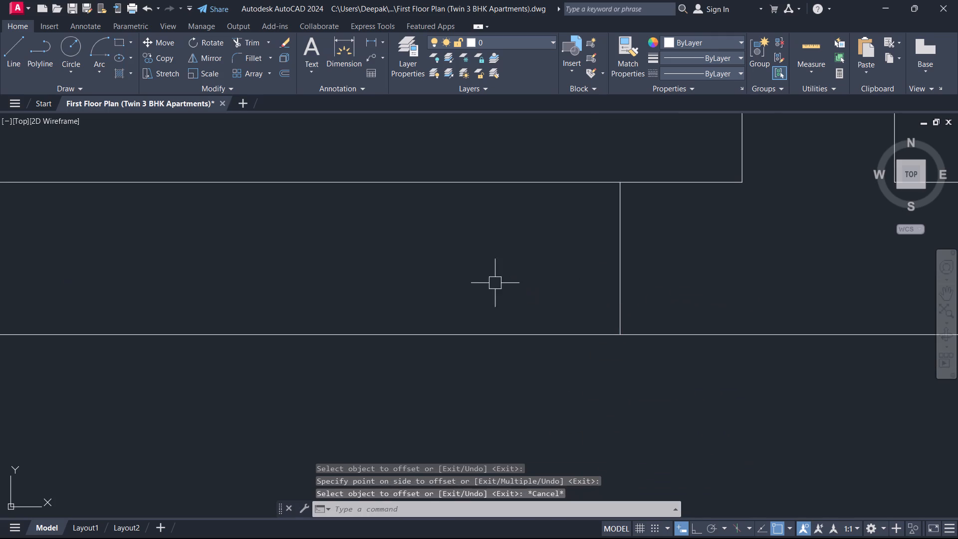
Trim both south wall lines between the two jambs to open the bedroom's doorway.
scroll(494, 283, down, 4)
middle_drag(472, 299, 615, 275)
text(TR)
key(space)
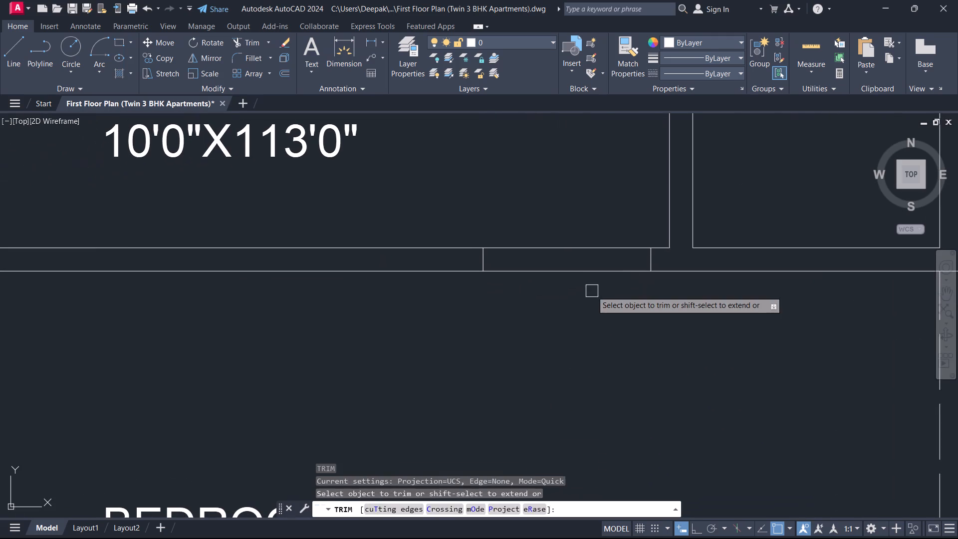
click(592, 291)
click(572, 194)
key(Escape)
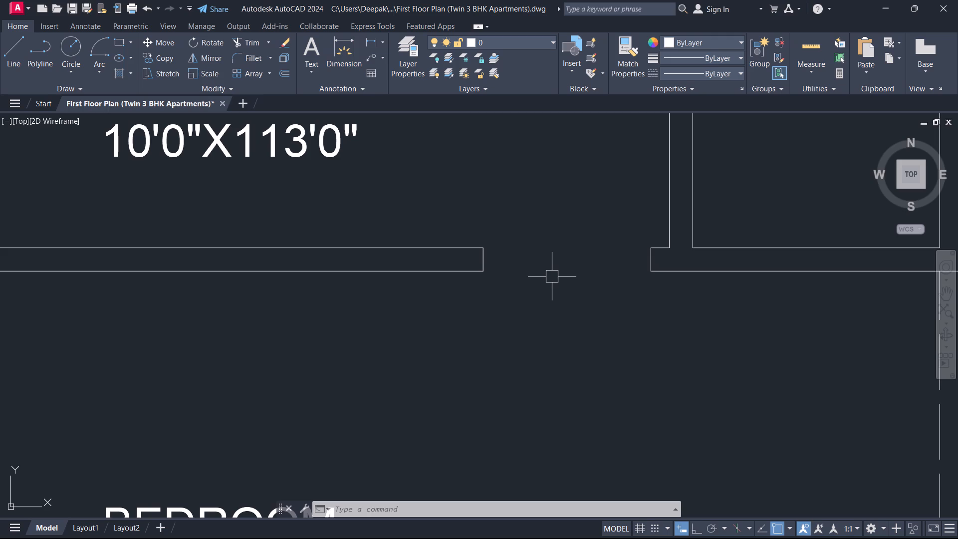
Change the BEDROOM label in the room south of the new doorway to LIVING with the size 17'11"X10'0" on the second line.
scroll(437, 292, down, 6)
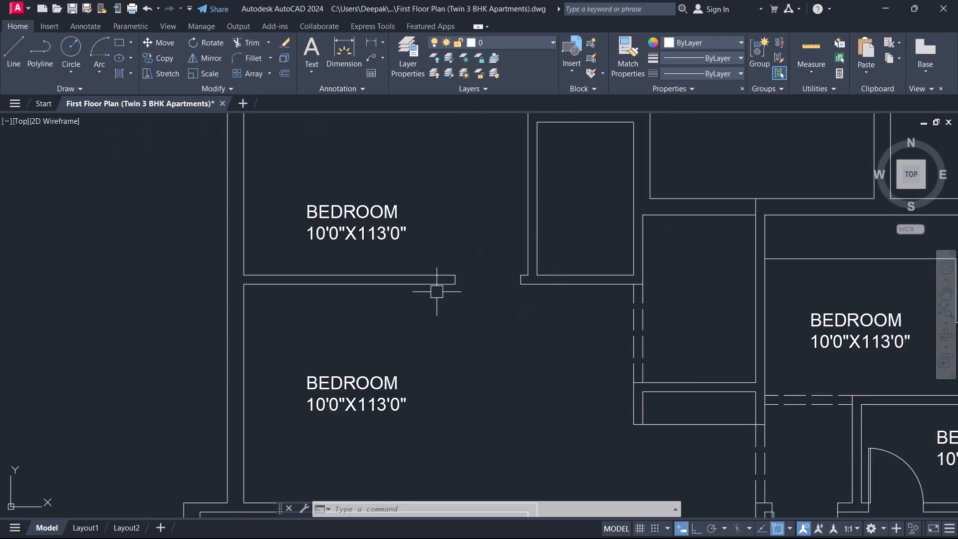
middle_drag(414, 333, 532, 306)
scroll(531, 308, up, 2)
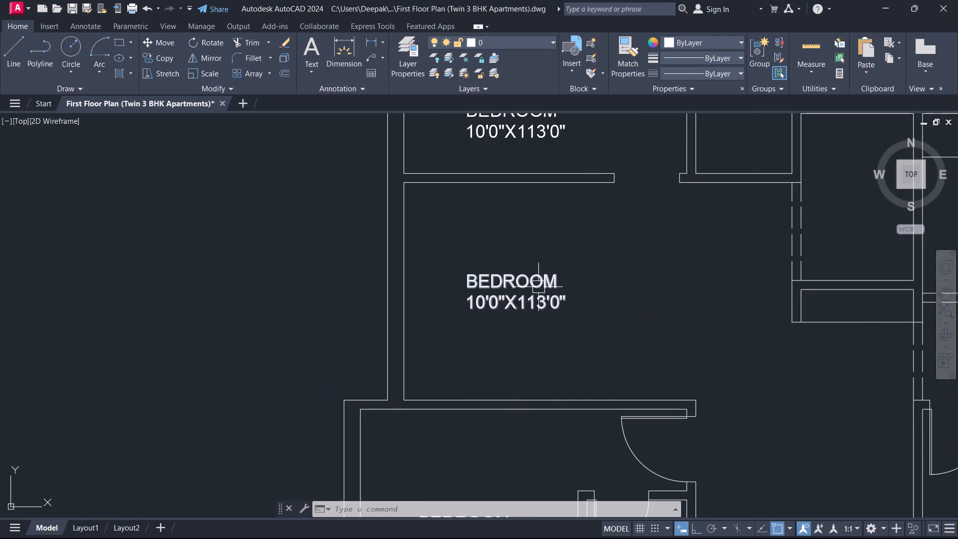
double_click(538, 287)
key(ctrl+a)
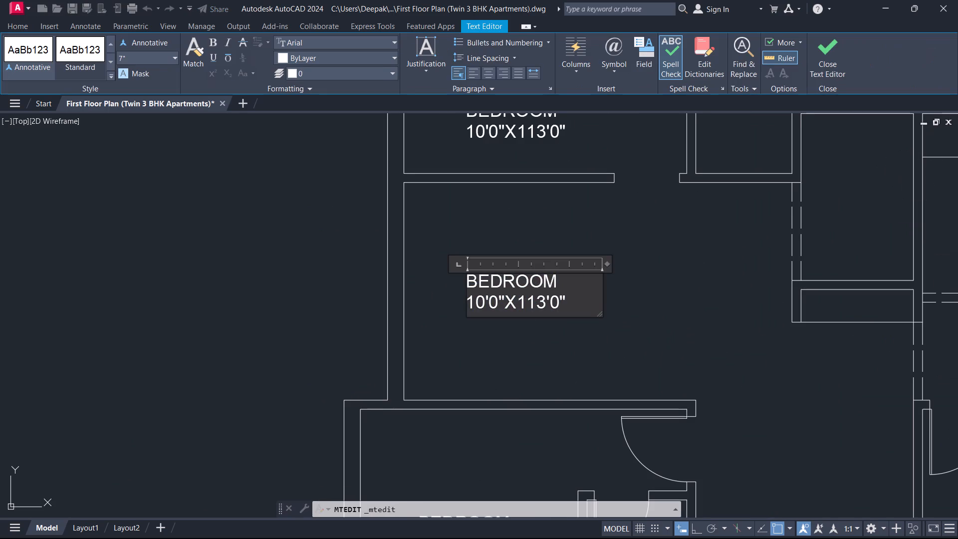
key(l)
text(IVING)
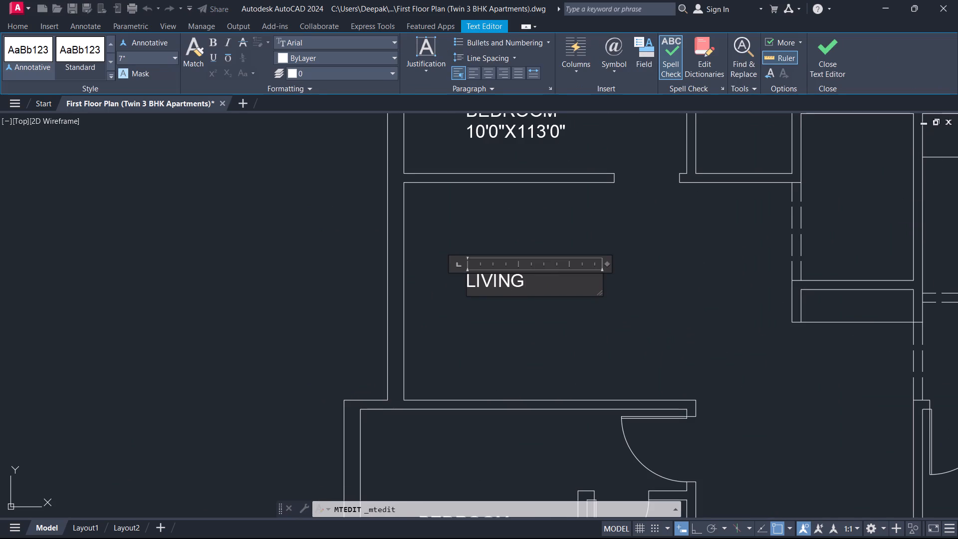
key(space)
text(KL)
key(BackSpace)
key(BackSpace)
key(BackSpace)
key(Return)
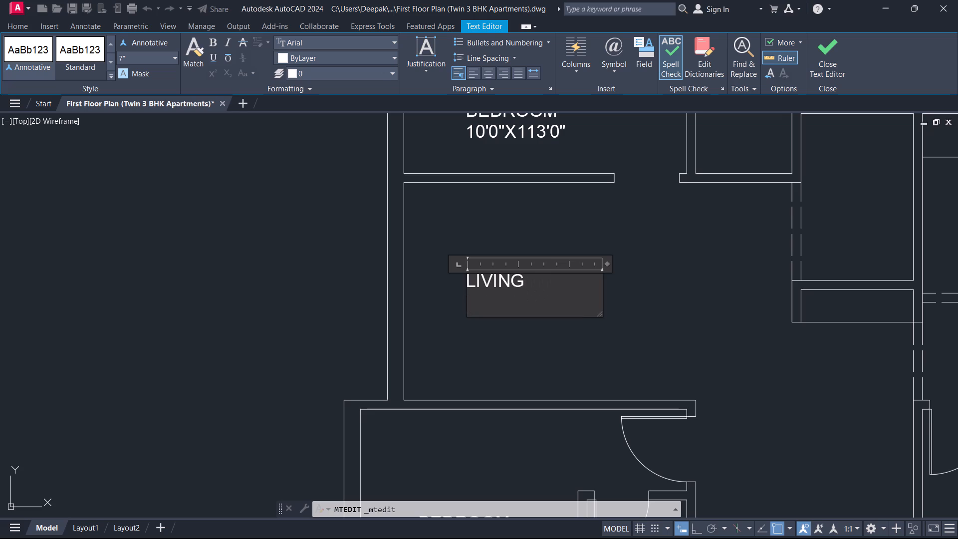
text(17)
text('10)
key(BackSpace)
key(1)
key(shift+quotedbl)
key(x)
text(10)
key(apostrophe)
text(0")
key(ctrl+a)
key(Escape)
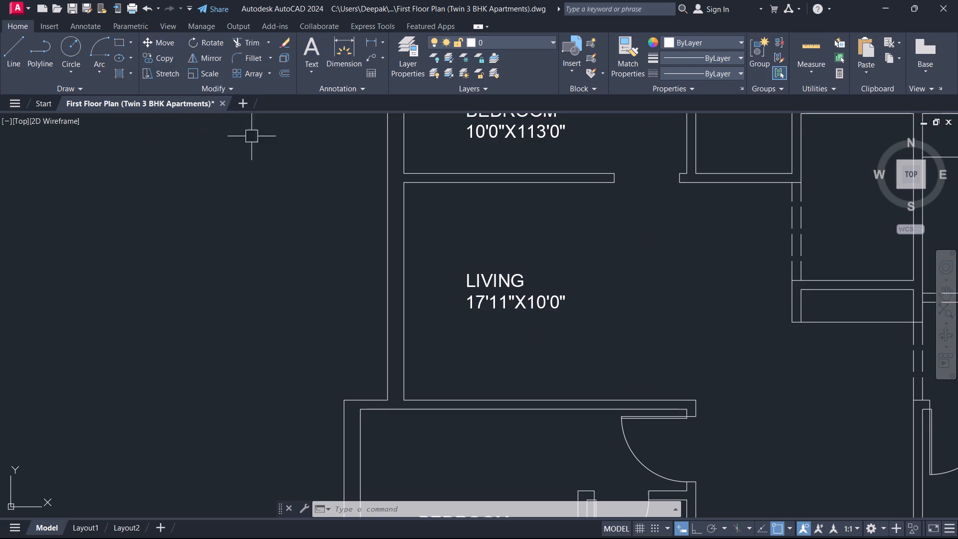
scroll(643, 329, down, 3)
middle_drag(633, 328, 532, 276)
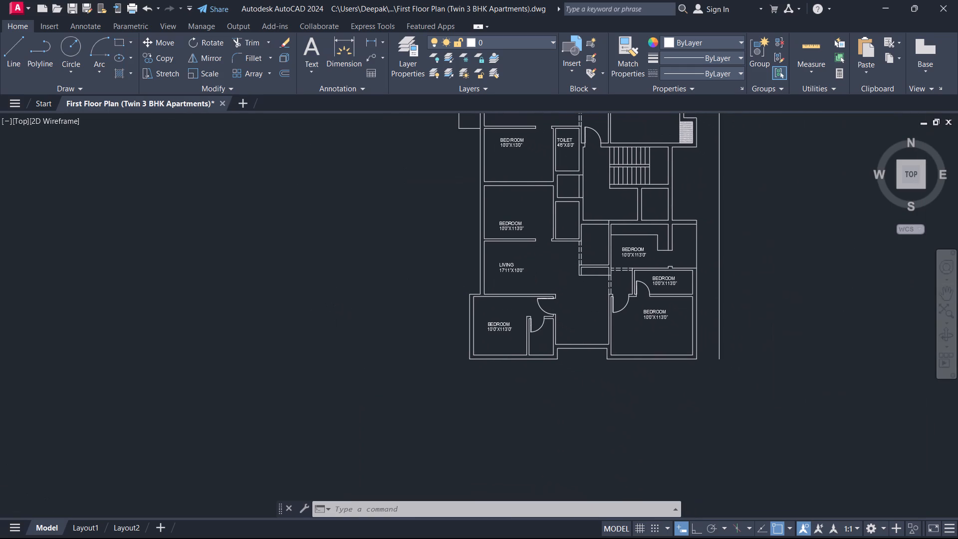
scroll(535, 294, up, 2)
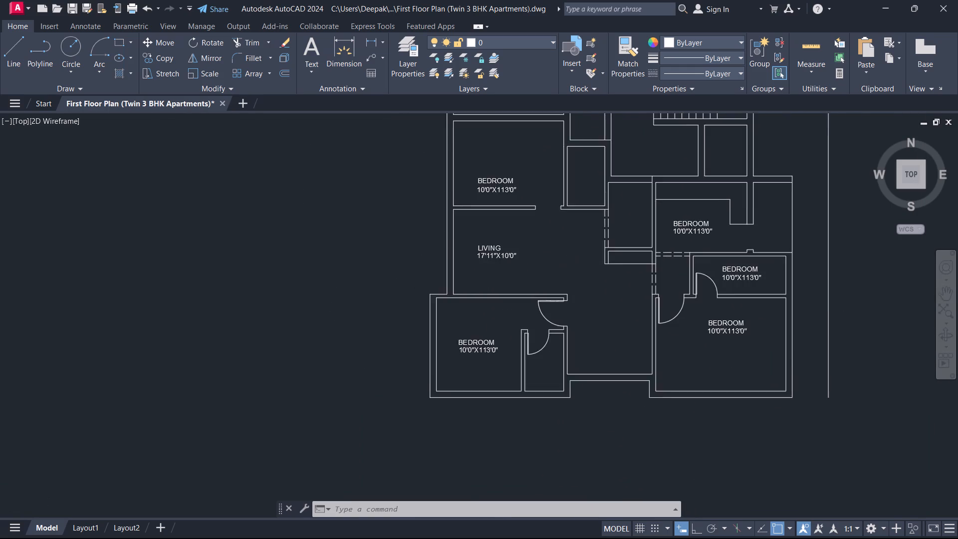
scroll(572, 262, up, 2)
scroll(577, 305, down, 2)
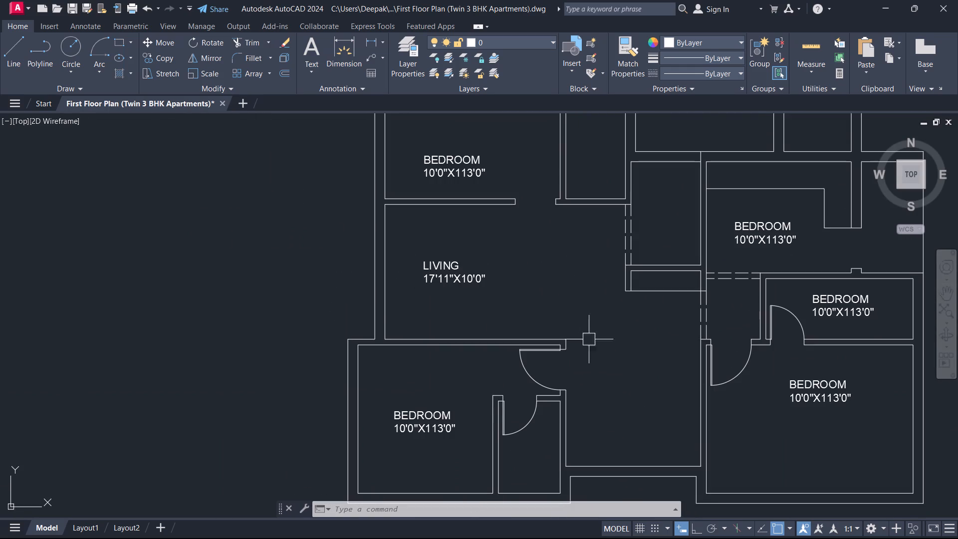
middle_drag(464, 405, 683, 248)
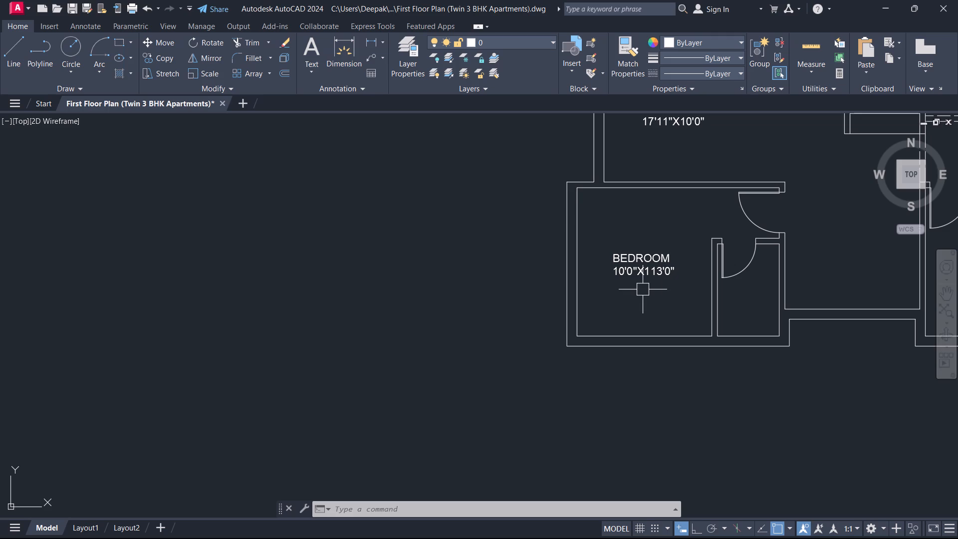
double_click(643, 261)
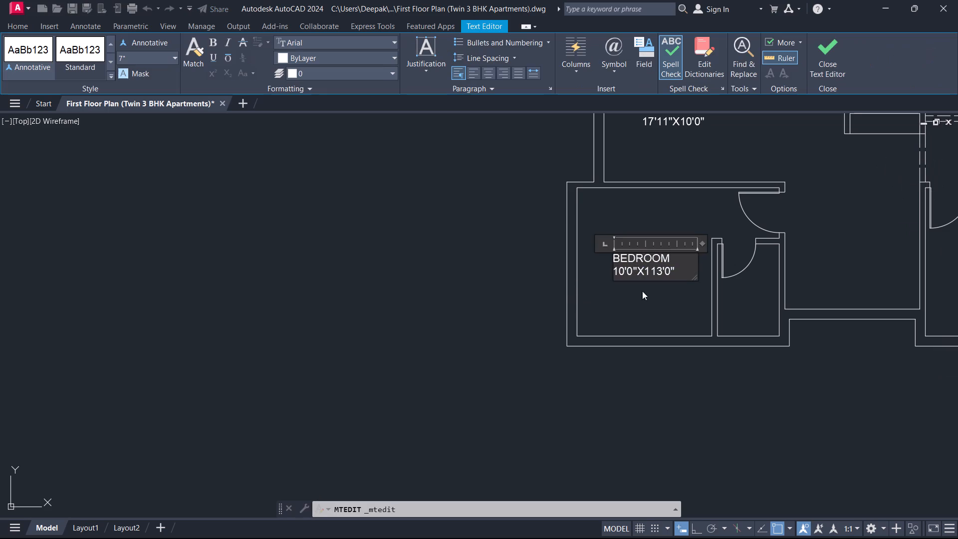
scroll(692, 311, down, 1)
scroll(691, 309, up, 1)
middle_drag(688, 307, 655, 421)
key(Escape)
Correct the size in the BEDROOM label directly north of the LIVING room to 10'0"X13'0".
scroll(624, 143, up, 1)
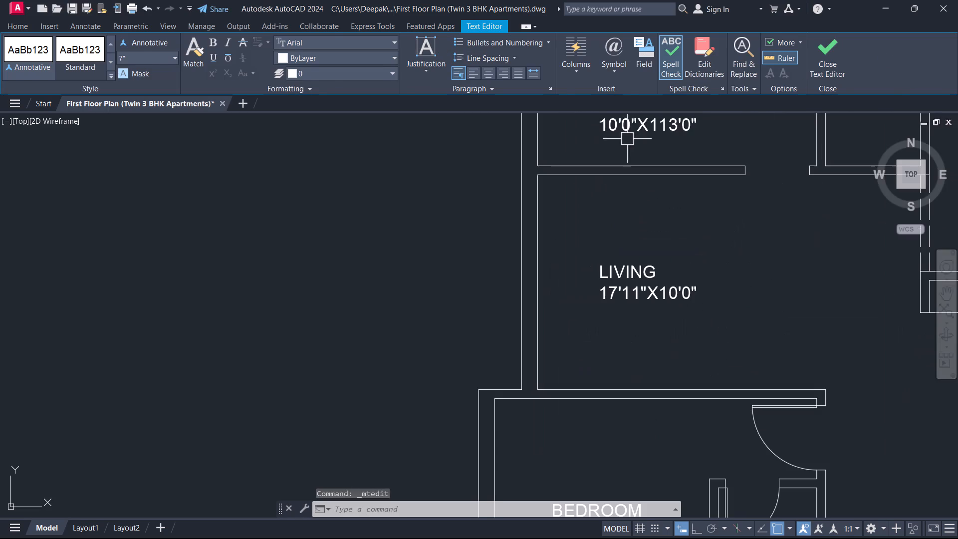
double_click(641, 128)
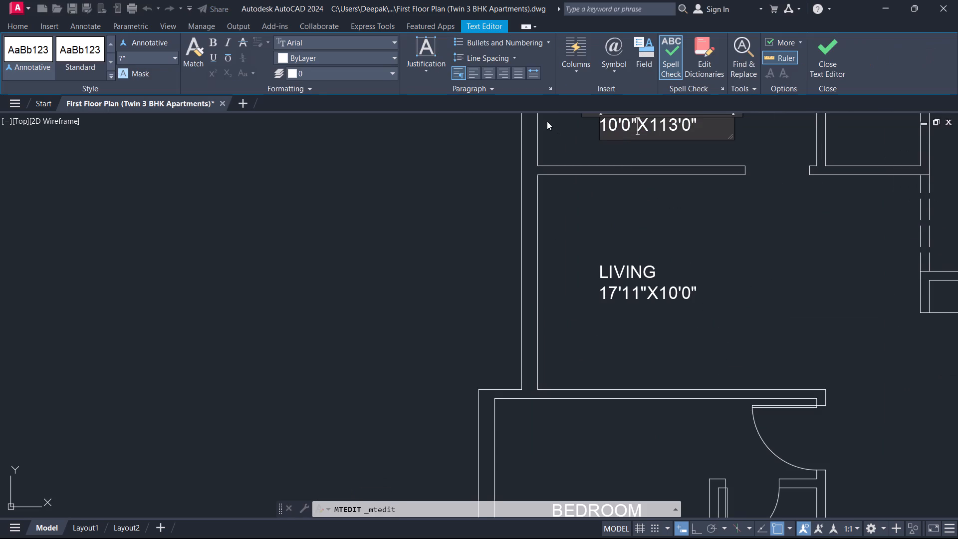
key(Right)
key(Right)
key(Right)
key(BackSpace)
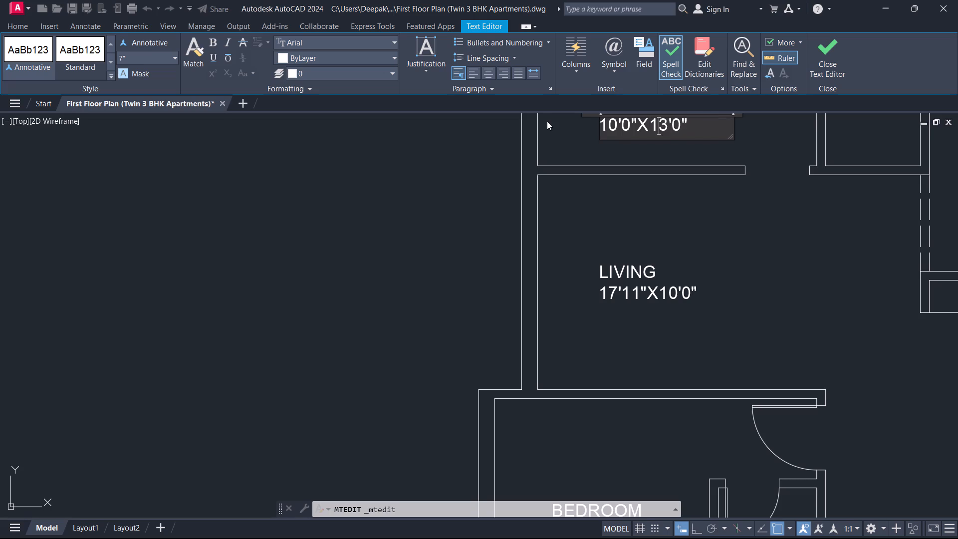
click(836, 55)
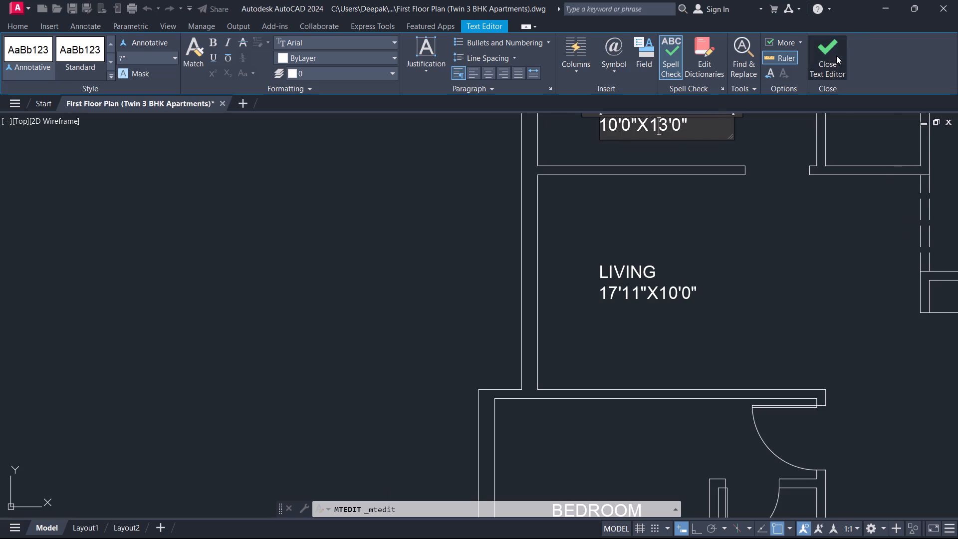
Correct the size in the southwest BEDROOM label, below the LIVING room, to 10'0"X11'0".
scroll(695, 293, down, 2)
middle_drag(698, 330, 704, 220)
scroll(623, 307, up, 2)
double_click(700, 242)
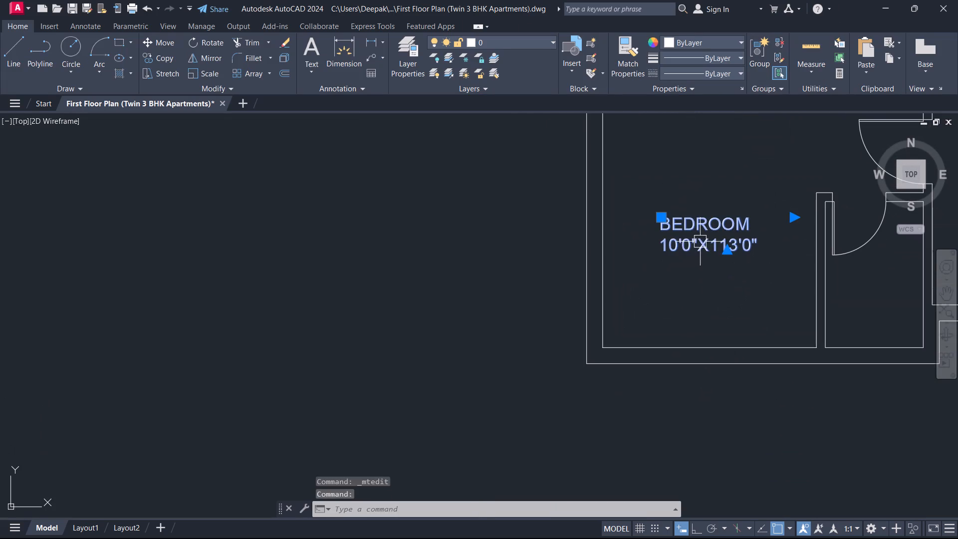
click(726, 248)
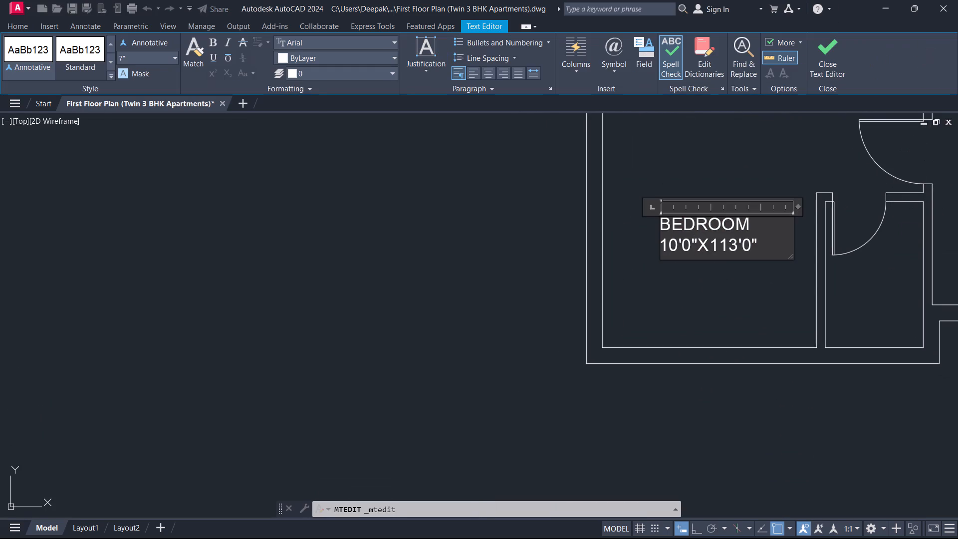
key(Right)
key(BackSpace)
click(827, 57)
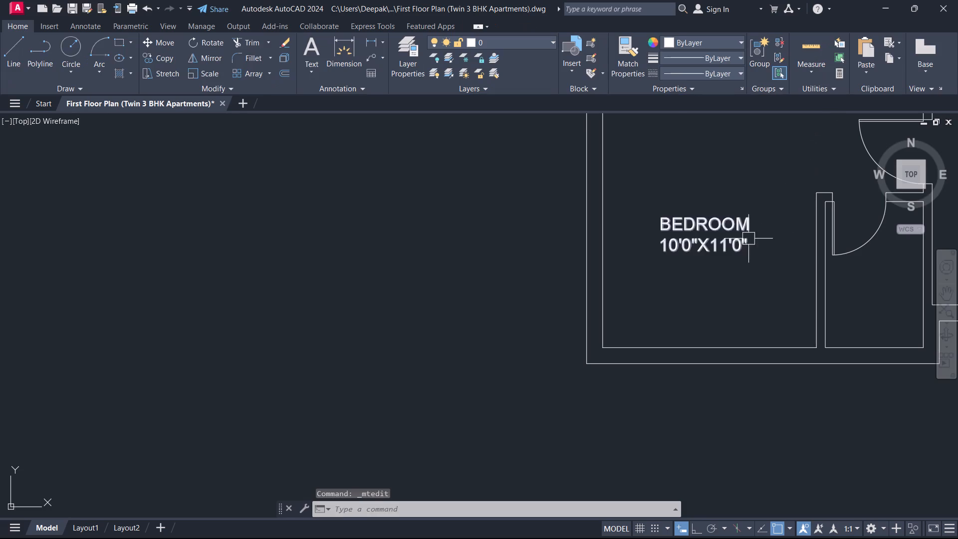
Copy the southwest BEDROOM label into the open space east of that bedroom, between the two southern bedrooms.
scroll(732, 242, down, 1)
middle_drag(729, 244, 601, 297)
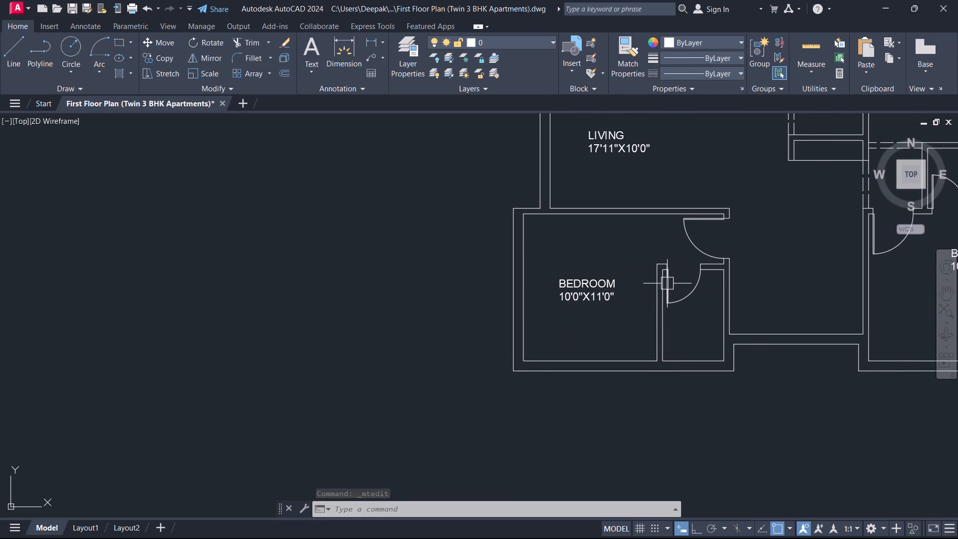
middle_drag(644, 304, 619, 297)
scroll(561, 284, down, 1)
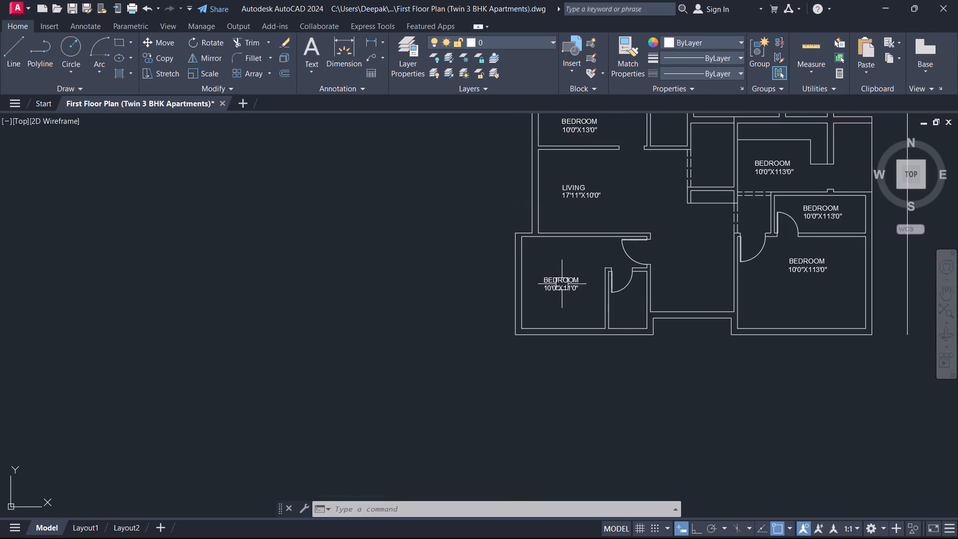
middle_drag(604, 282, 505, 314)
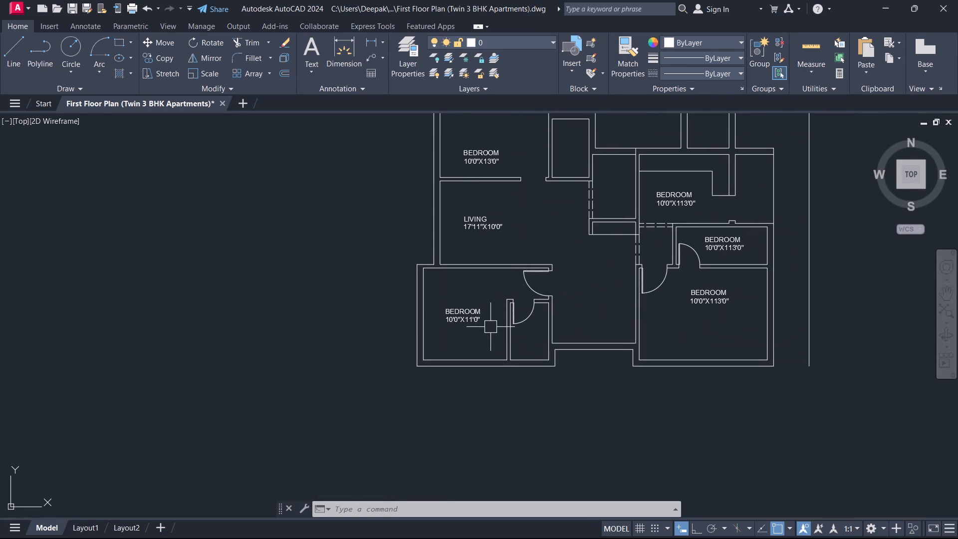
click(469, 330)
click(455, 311)
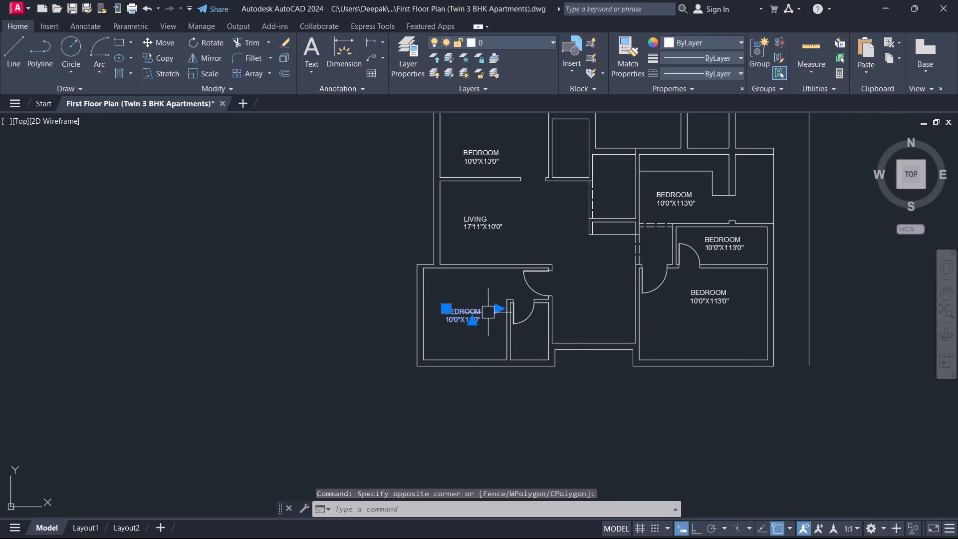
text(CO)
key(space)
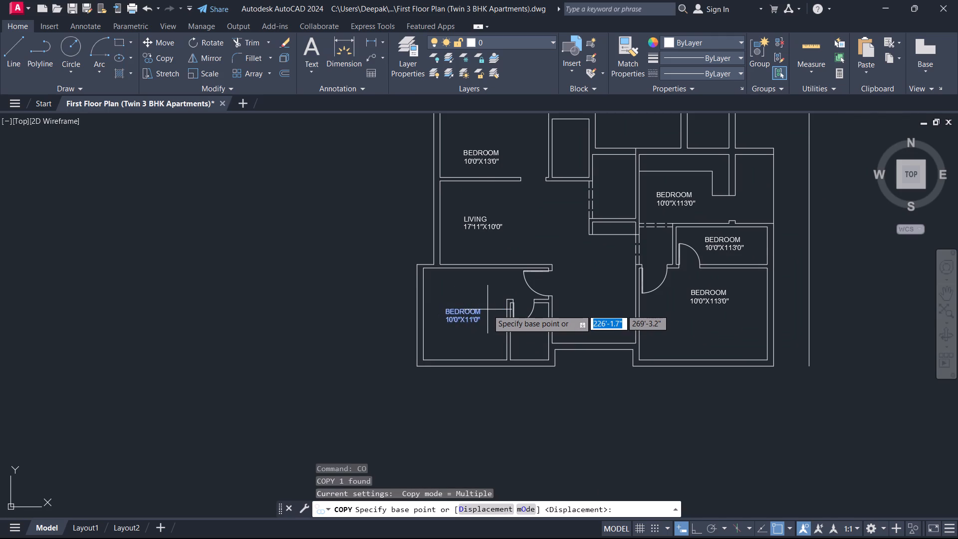
middle_drag(487, 309, 442, 321)
scroll(487, 309, up, 1)
drag(419, 324, 429, 325)
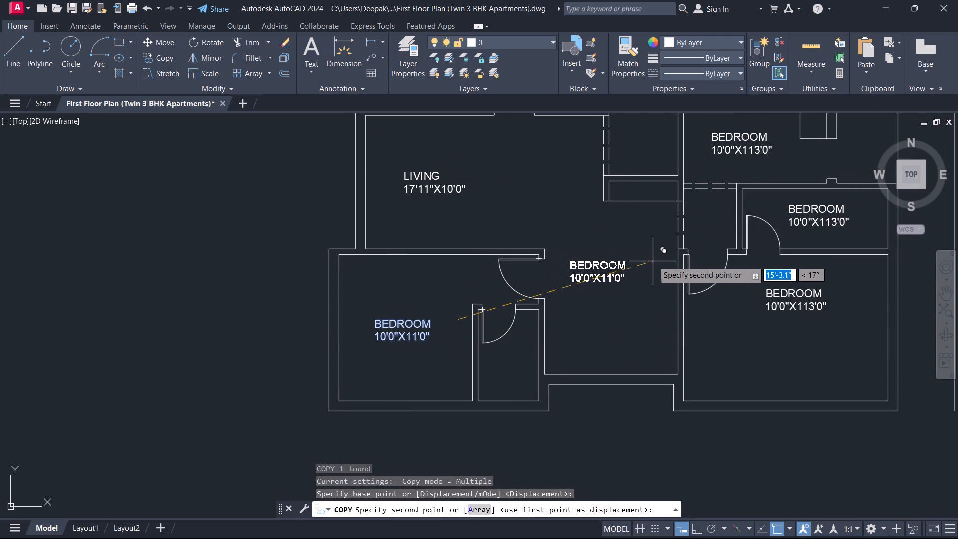
click(676, 259)
key(Escape)
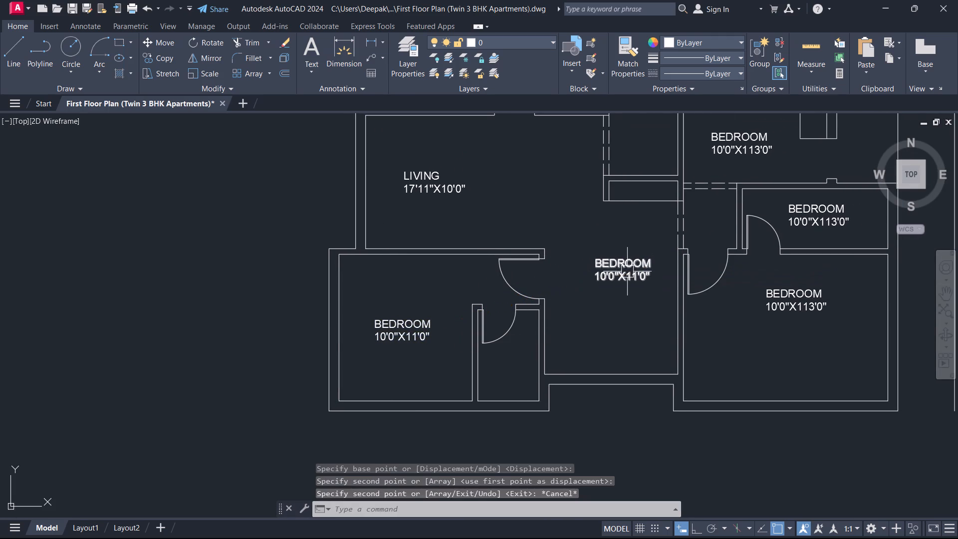
Change the copied BEDROOM label between the two southern bedrooms to DINING with the size 10'0"X12'3" on the second line.
double_click(627, 271)
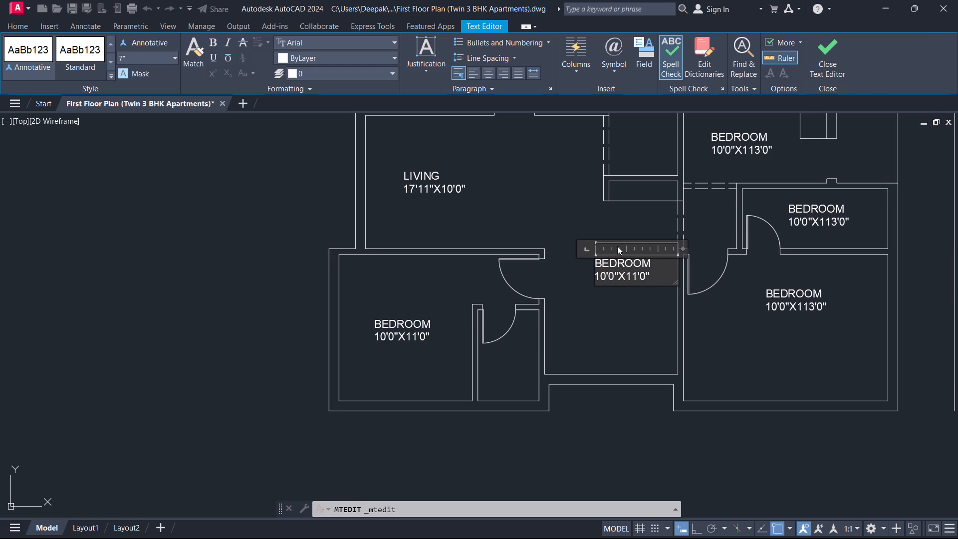
drag(662, 261, 549, 270)
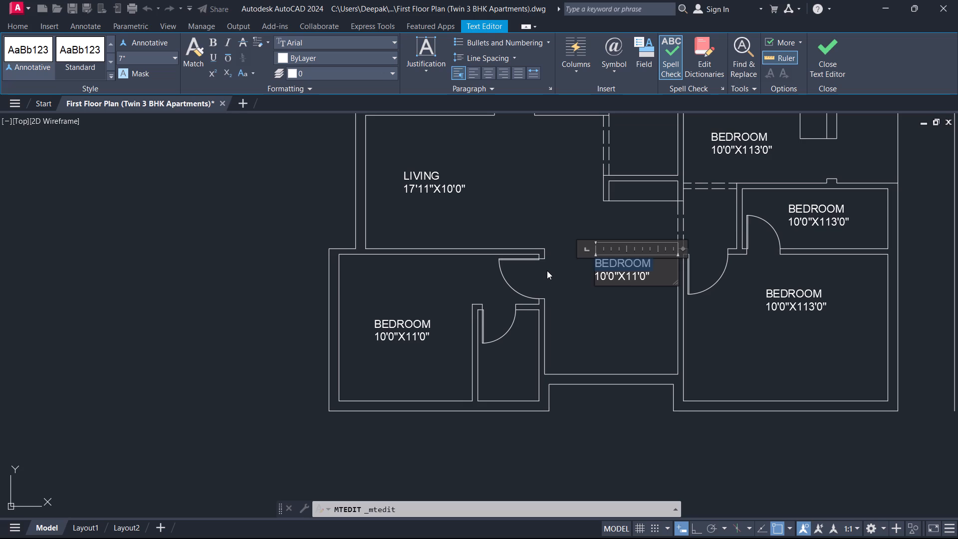
key(ctrl+a)
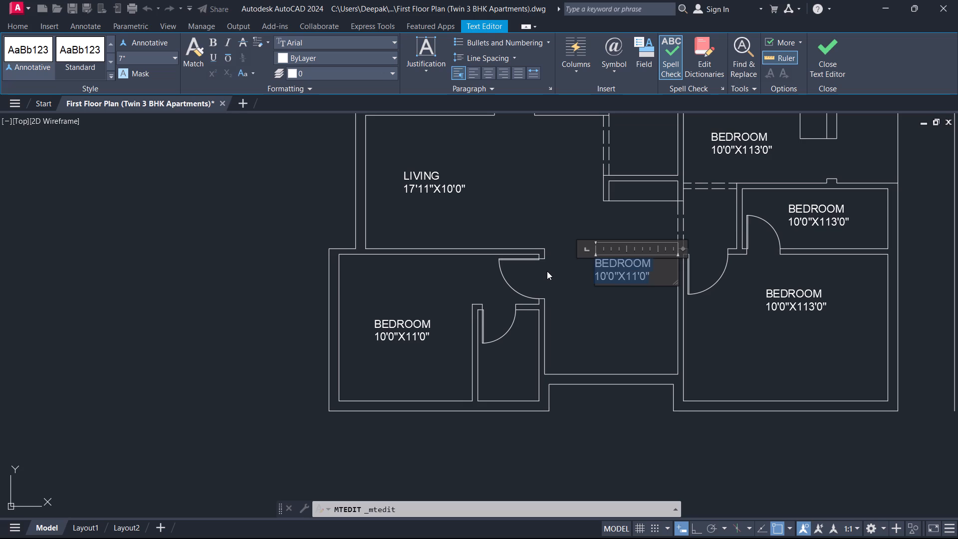
text(DINING)
key(Return)
text(10)
text('0"X)
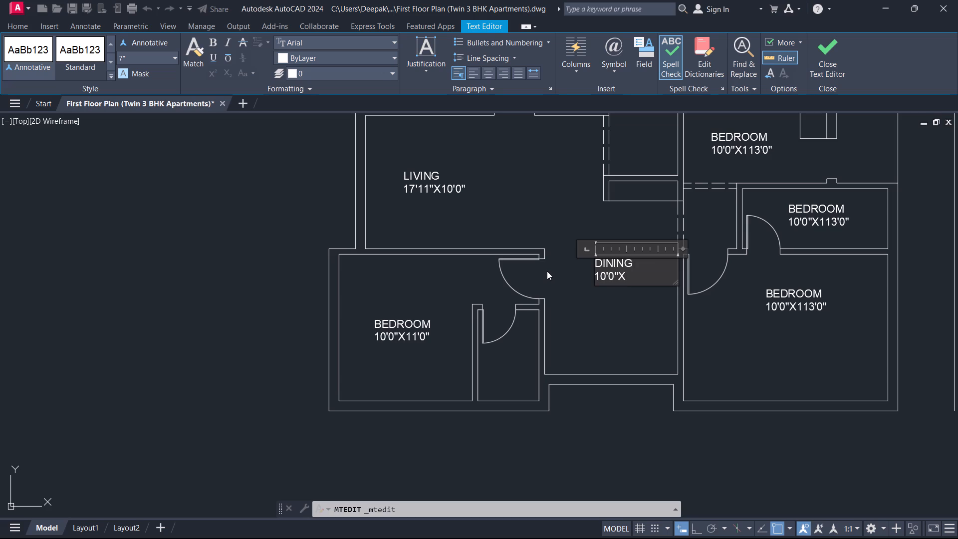
text(12)
text('3)
key(shift+quotedbl)
click(823, 68)
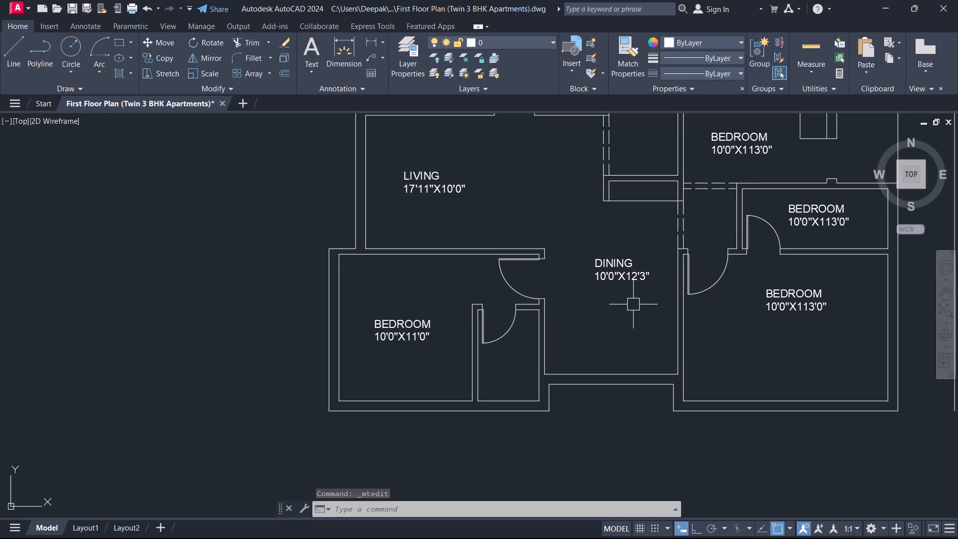
Move the DINING label about 1'-9" south within the dining area.
middle_drag(633, 304, 598, 308)
click(594, 308)
click(551, 268)
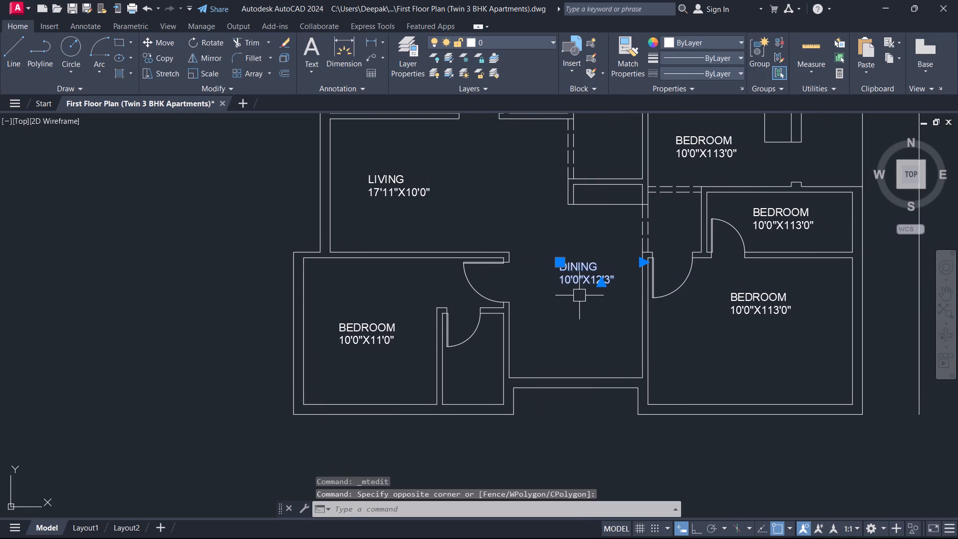
scroll(582, 298, up, 1)
key(m)
key(space)
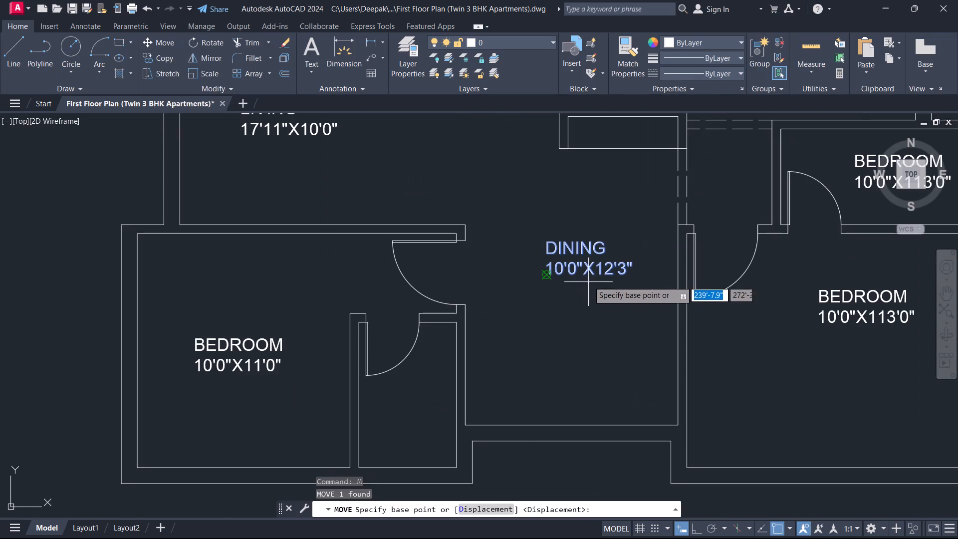
scroll(587, 273, up, 2)
click(575, 252)
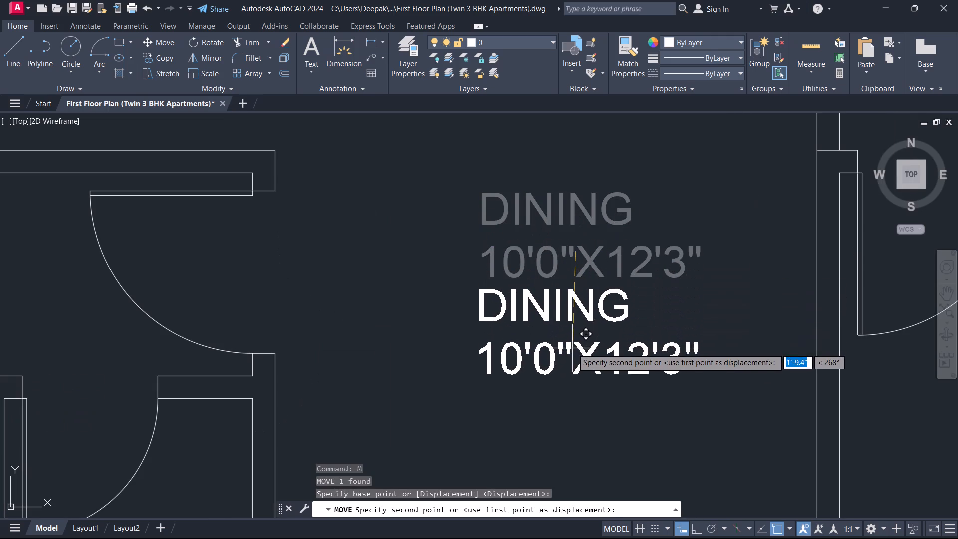
click(572, 348)
key(Escape)
scroll(579, 317, down, 3)
middle_drag(590, 342, 606, 274)
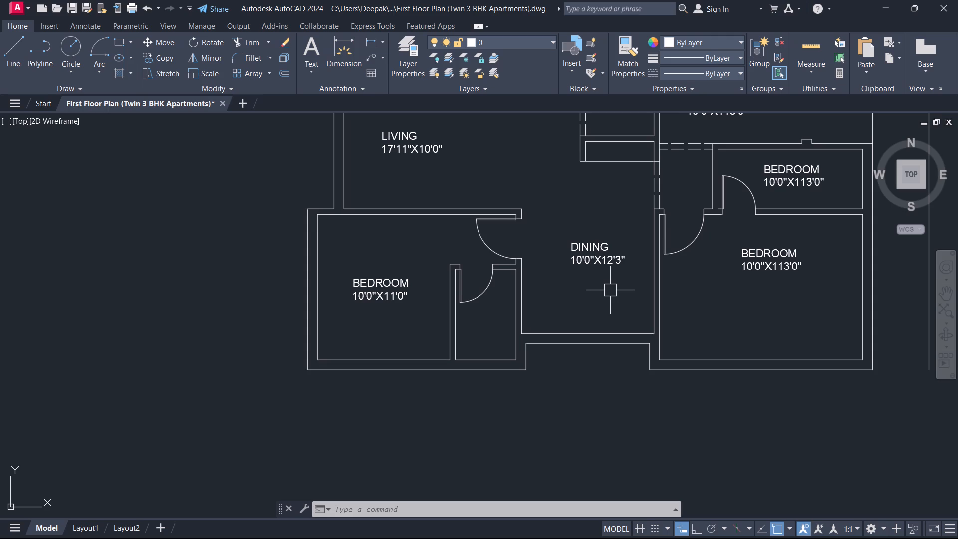
Change the southeast BEDROOM label to MASTER BEDROOM on one widened line, with the size 13'0"X11'0" on the second line.
scroll(602, 284, up, 1)
middle_drag(602, 284, 455, 375)
scroll(455, 375, down, 2)
scroll(579, 360, up, 2)
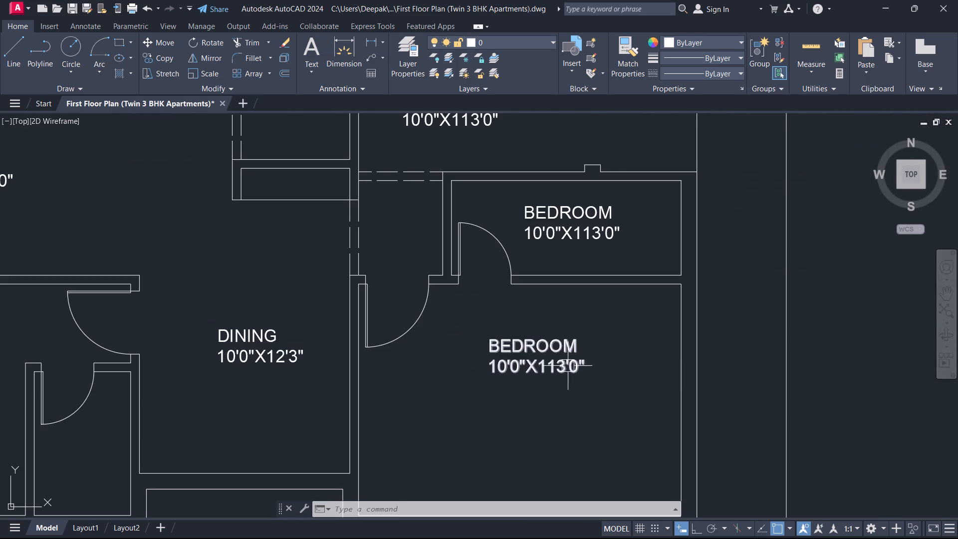
double_click(574, 346)
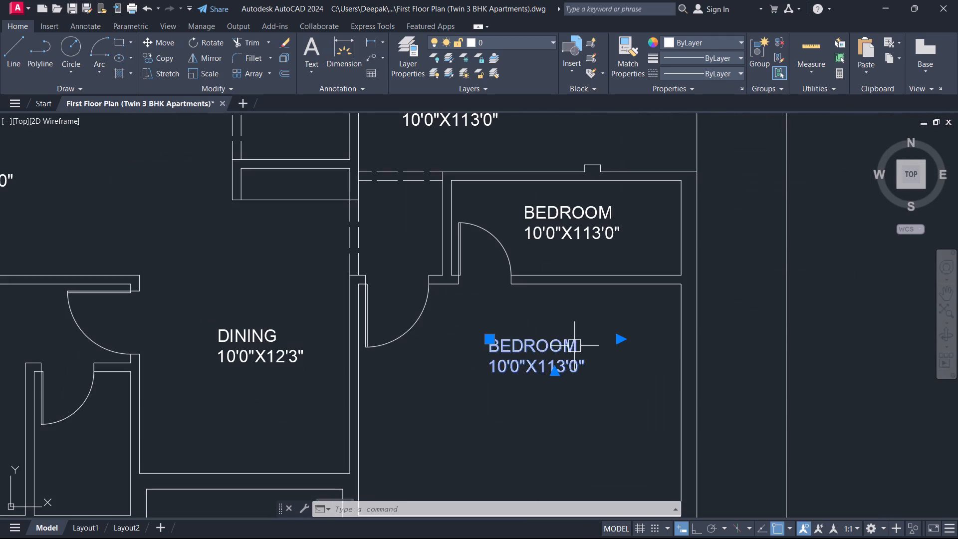
key(ctrl+a)
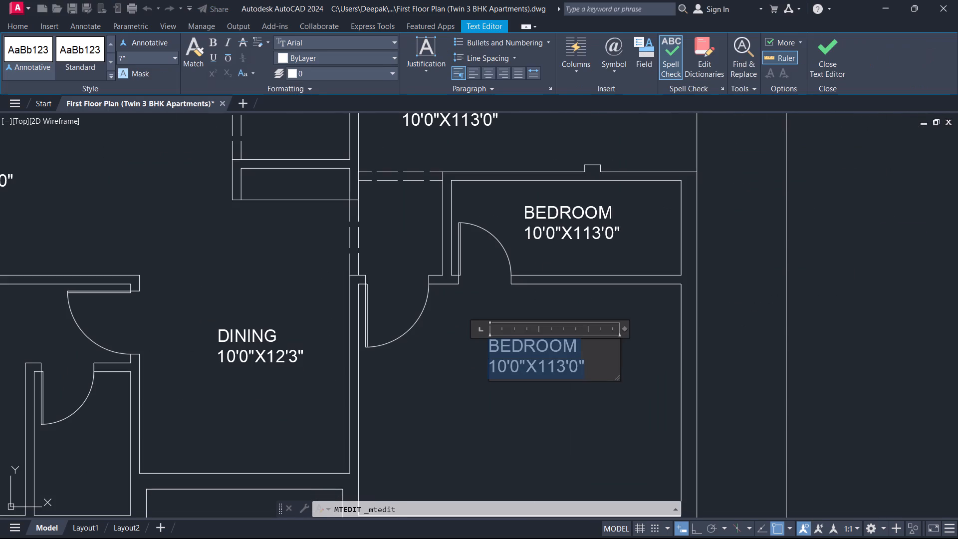
text(ME)
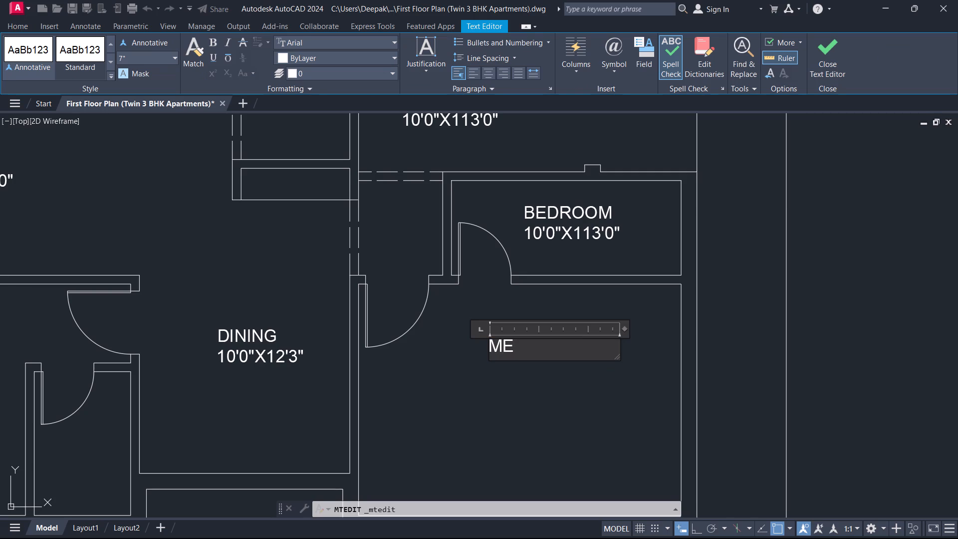
key(BackSpace)
text(AS)
text(TER BEDROOM)
key(Return)
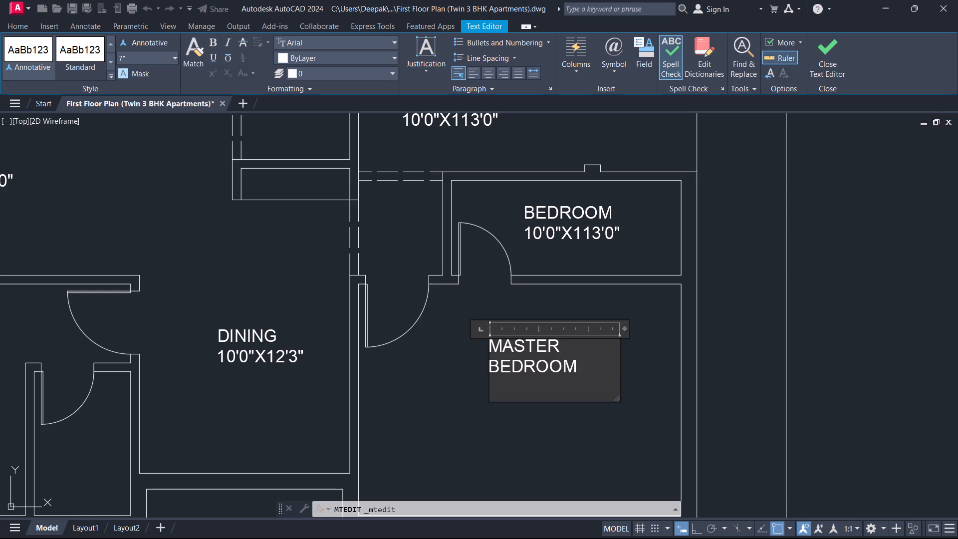
key(BackSpace)
drag(626, 327, 718, 326)
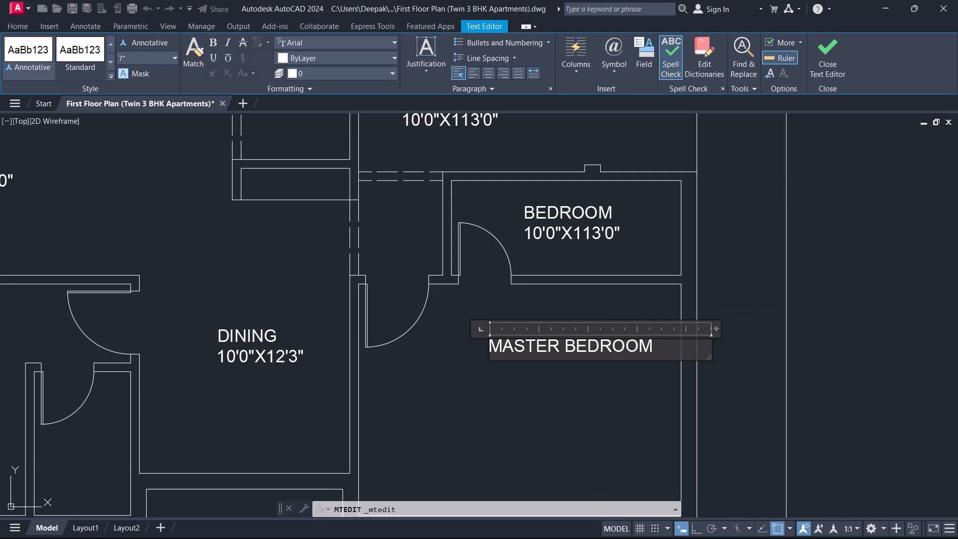
key(Return)
text(13'0"X)
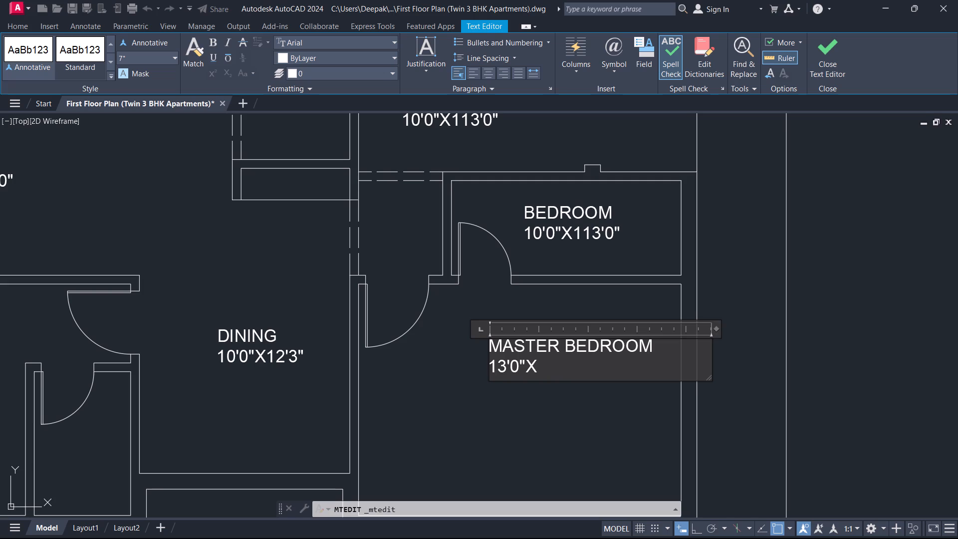
text(11)
text('0)
key(shift+quotedbl)
click(817, 50)
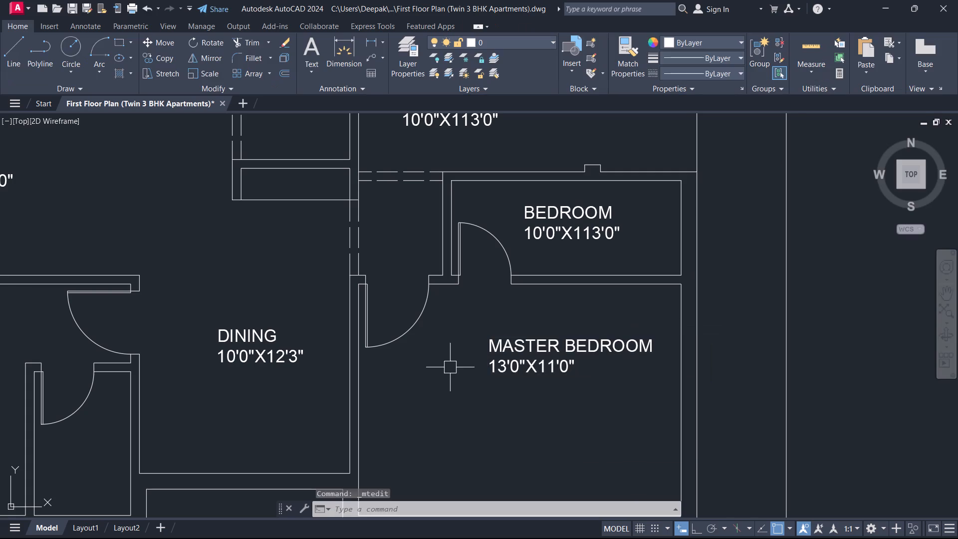
Indent the size line of the MASTER BEDROOM label by five spaces so it sits centred under the name.
click(551, 339)
double_click(491, 363)
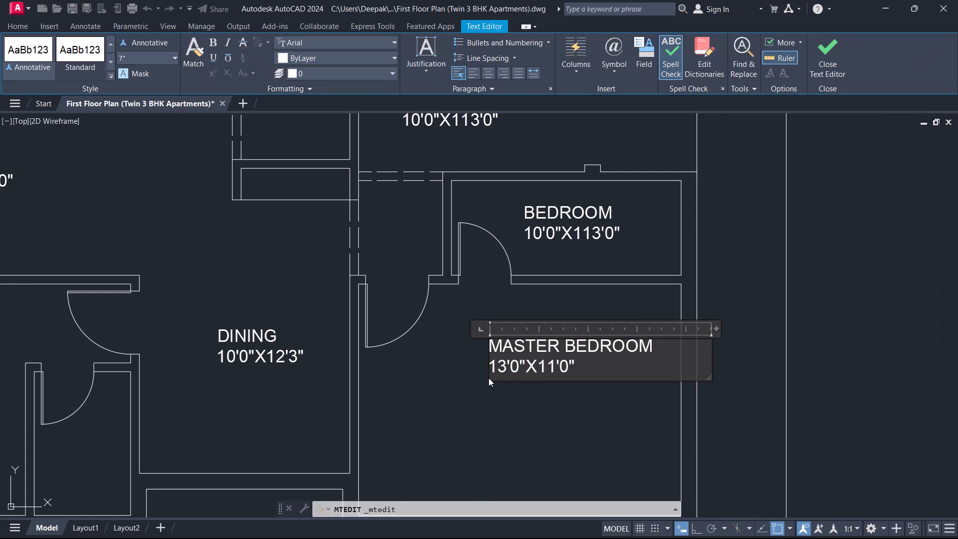
key(space)
key(space)
key(space)
key(space)
key(space)
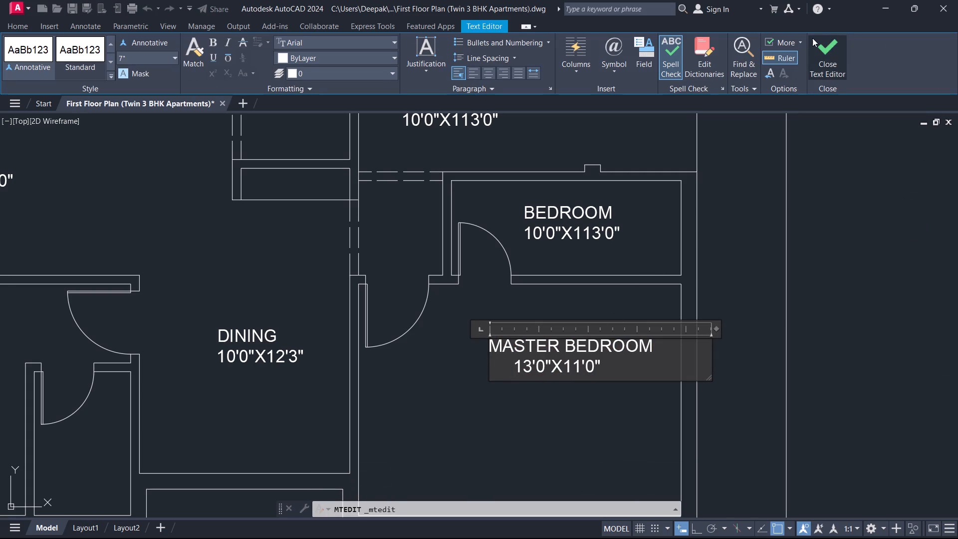
click(811, 38)
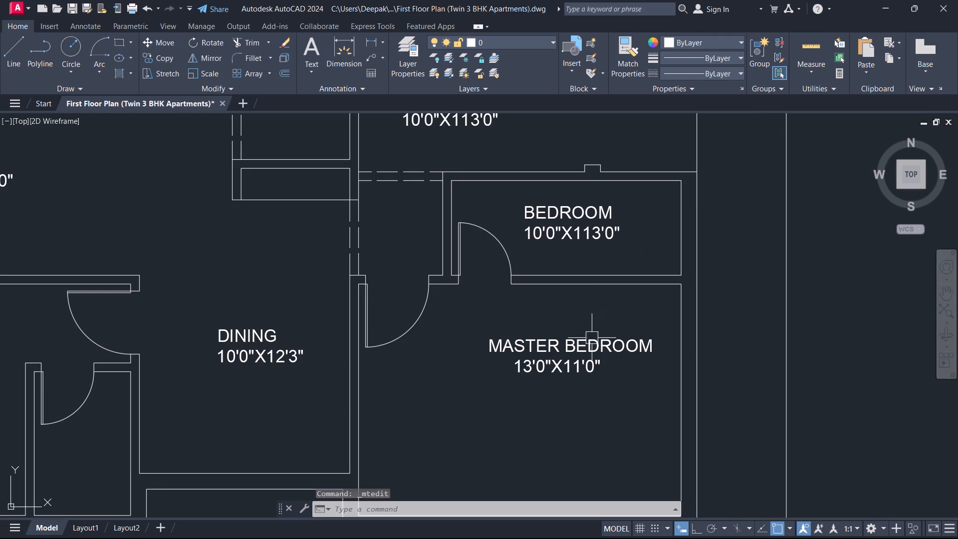
Move the MASTER BEDROOM label about 1'-10" west within the southeast room.
middle_drag(598, 381, 614, 273)
drag(617, 300, 615, 288)
click(588, 242)
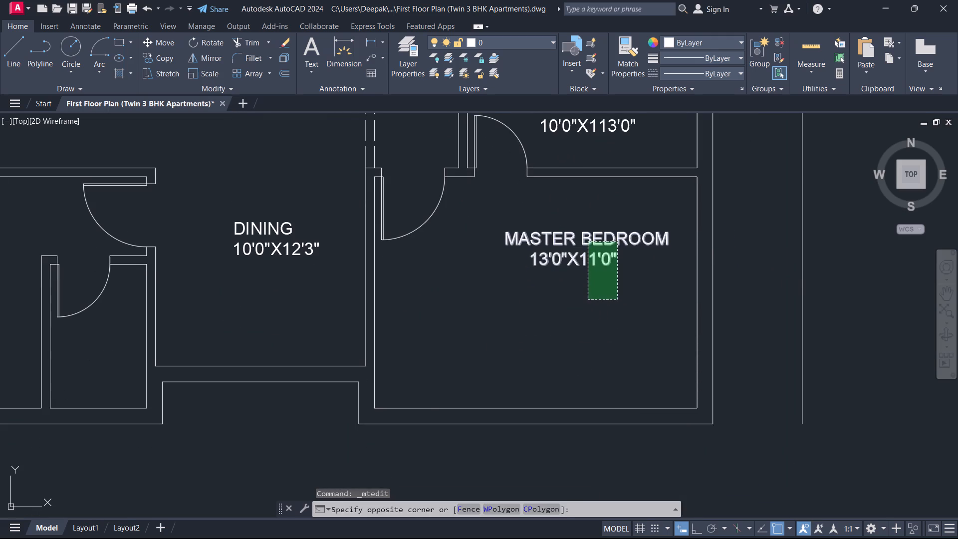
text(M)
key(space)
click(588, 242)
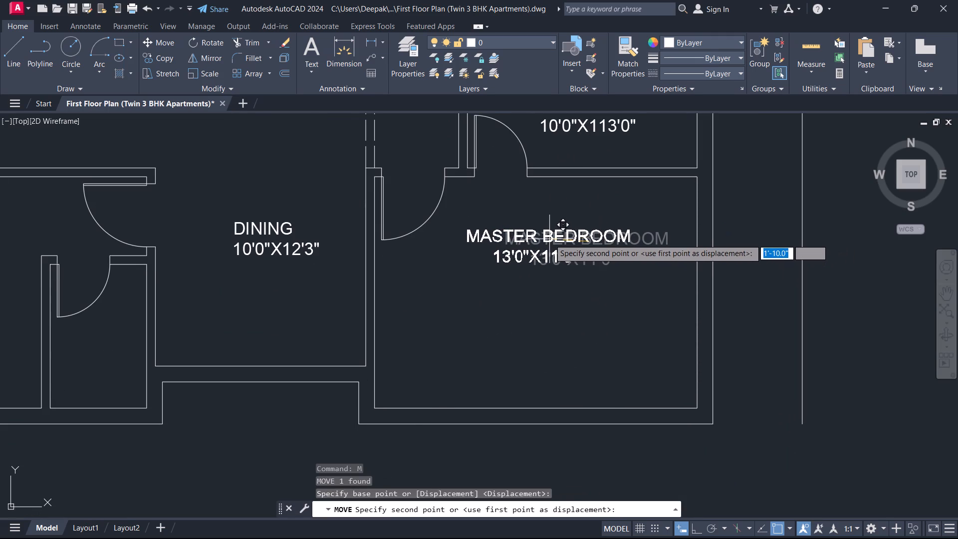
click(549, 239)
key(Escape)
Change the BEDROOM label north of the master bedroom to TOILET, with the size 8'9"X4'6" on the second line.
middle_drag(515, 183, 524, 229)
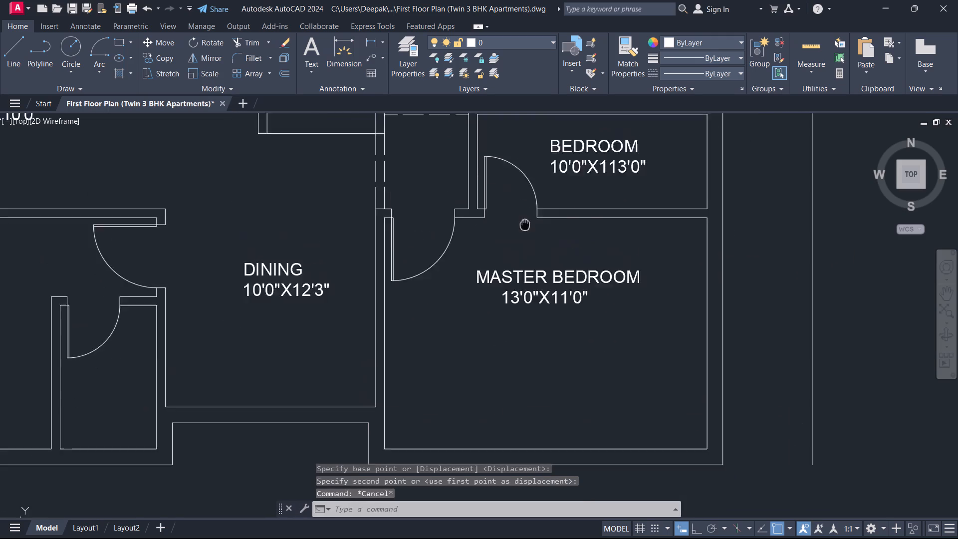
middle_drag(524, 229, 491, 328)
double_click(578, 238)
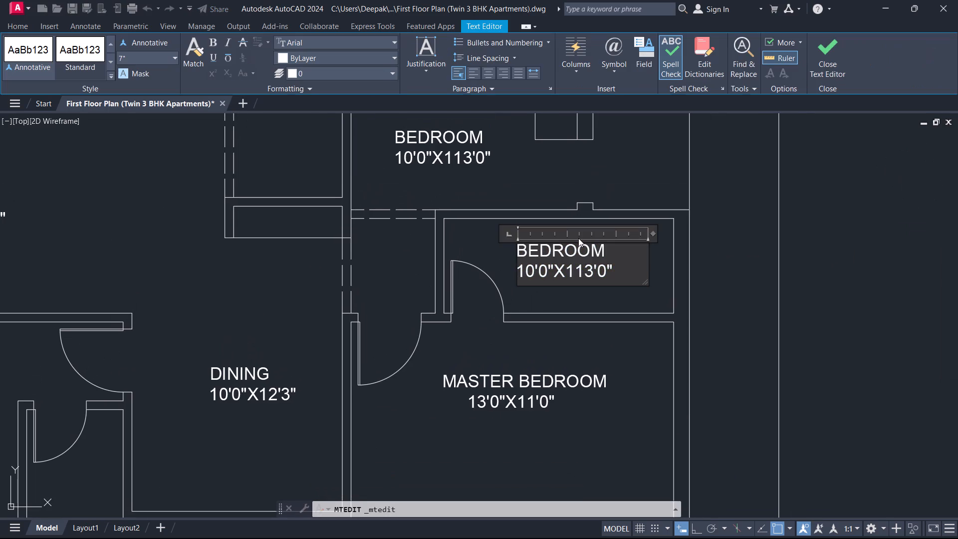
key(ctrl+a)
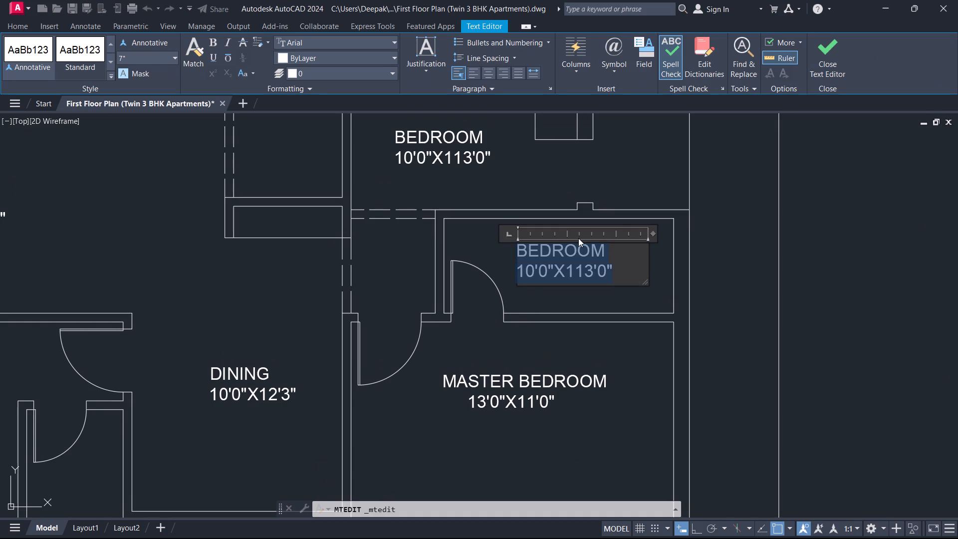
text(TOILET)
key(Return)
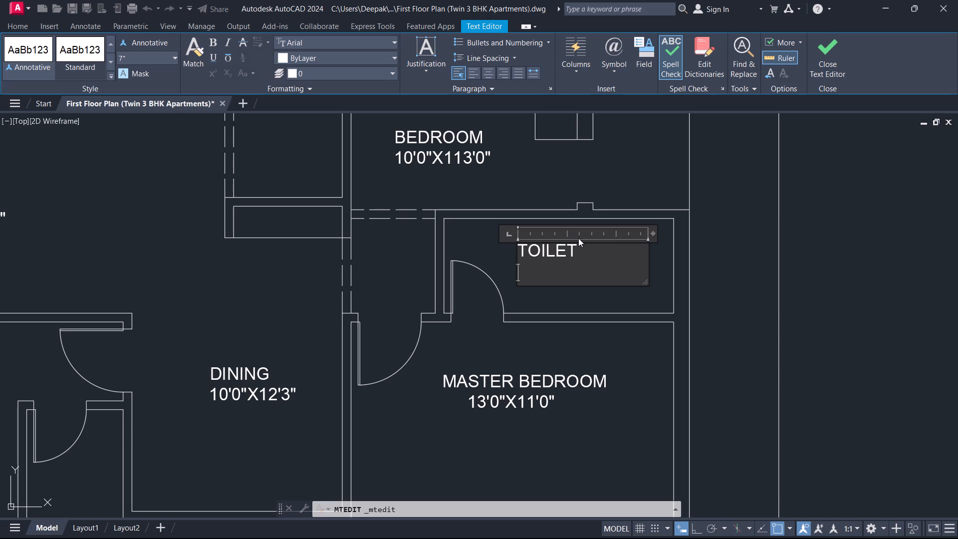
text(8'9"X)
text(4')
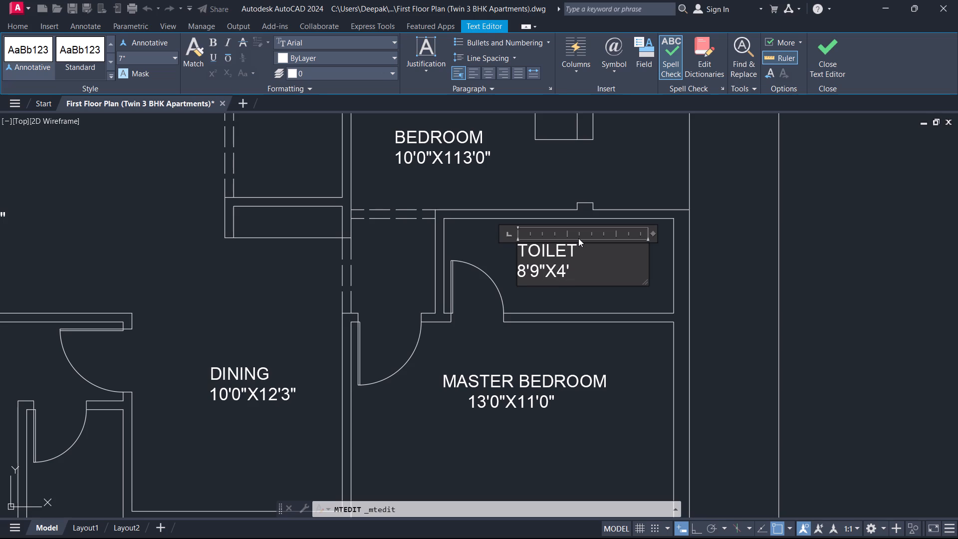
key(6)
key(shift+quotedbl)
click(841, 52)
Look over the plan around the second apartment's toilet, master bedroom and neighbouring rooms.
scroll(561, 284, down, 1)
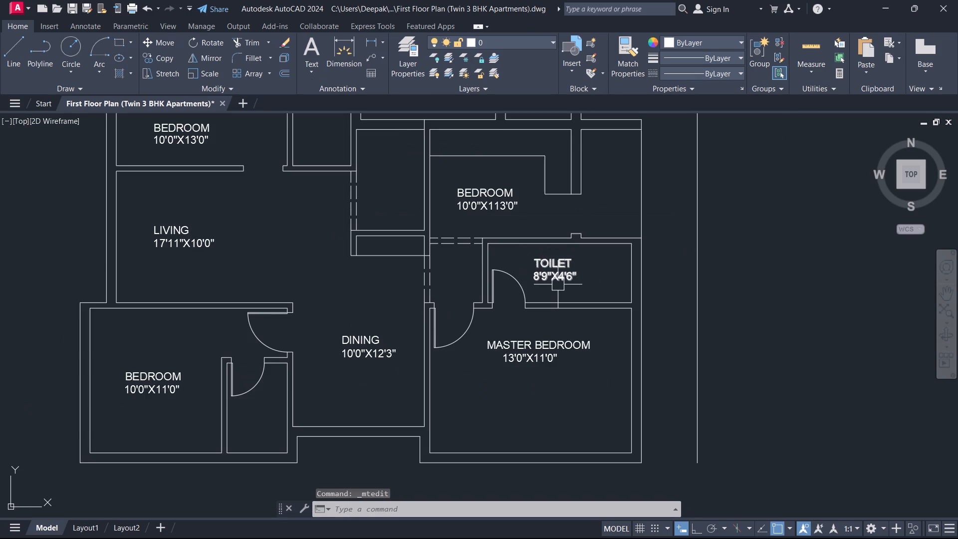
scroll(558, 284, up, 1)
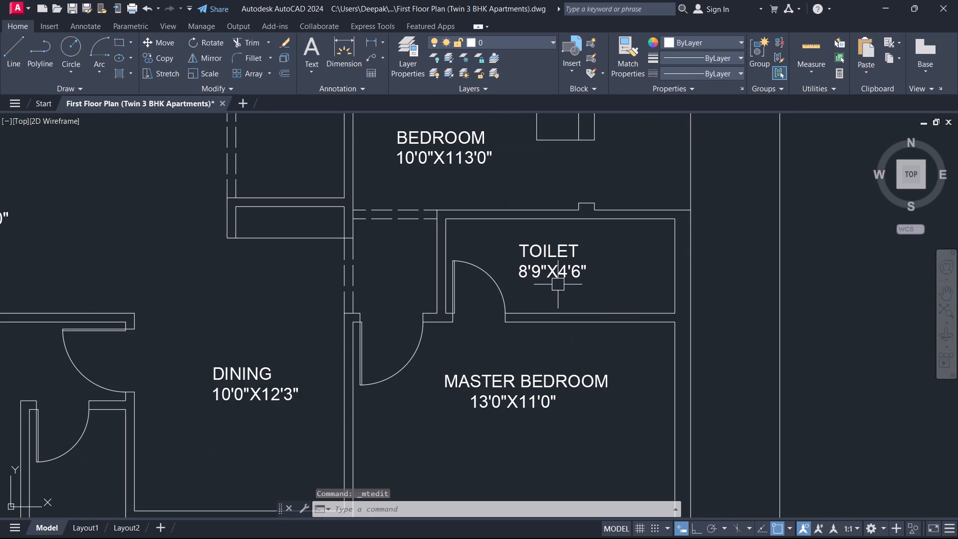
scroll(549, 282, down, 2)
middle_drag(546, 227, 565, 367)
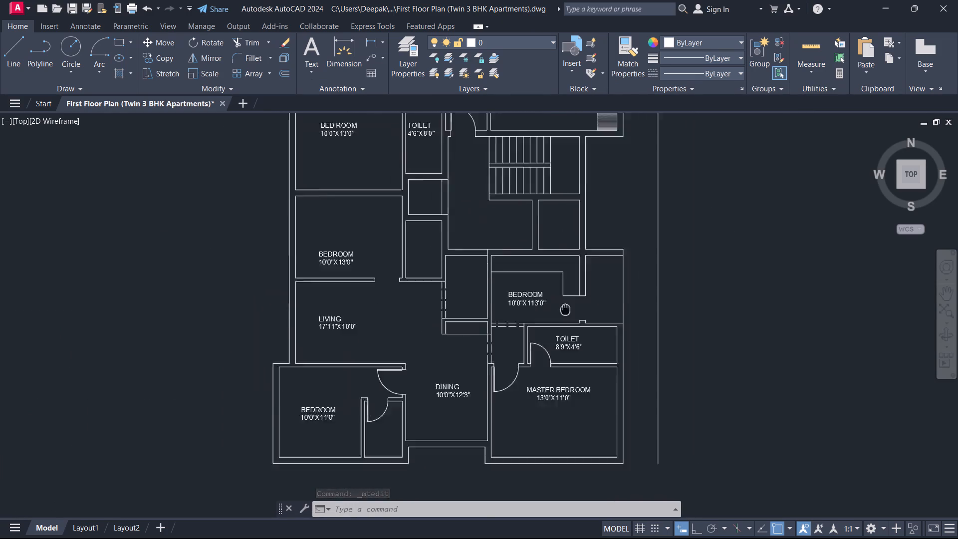
middle_drag(565, 367, 546, 501)
scroll(547, 496, down, 1)
scroll(543, 380, up, 1)
middle_drag(543, 380, 526, 142)
scroll(526, 142, down, 2)
scroll(542, 233, up, 2)
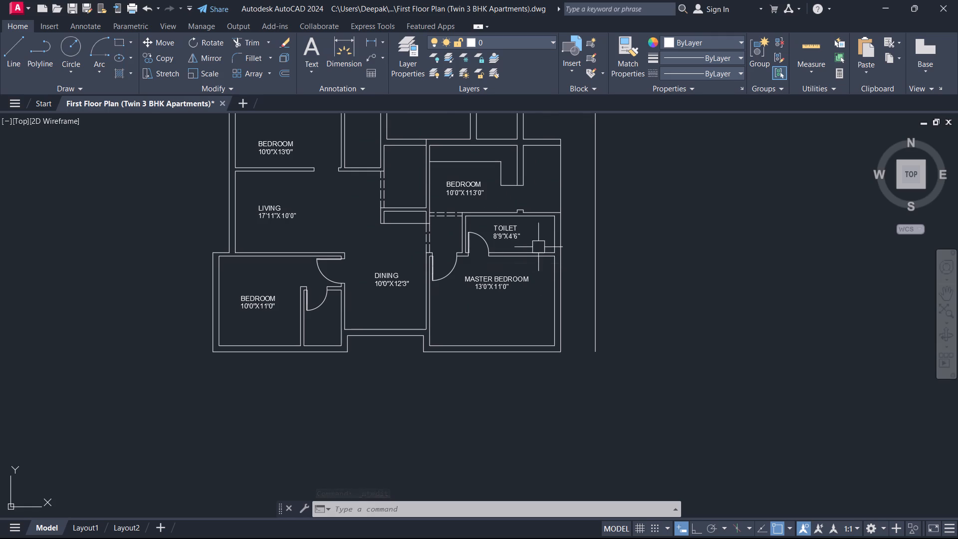
Stretch the east edge of the small wall projection above the toilet south to the master bedroom's north wall line.
scroll(530, 199, up, 2)
middle_drag(530, 199, 534, 212)
scroll(524, 238, up, 3)
click(503, 250)
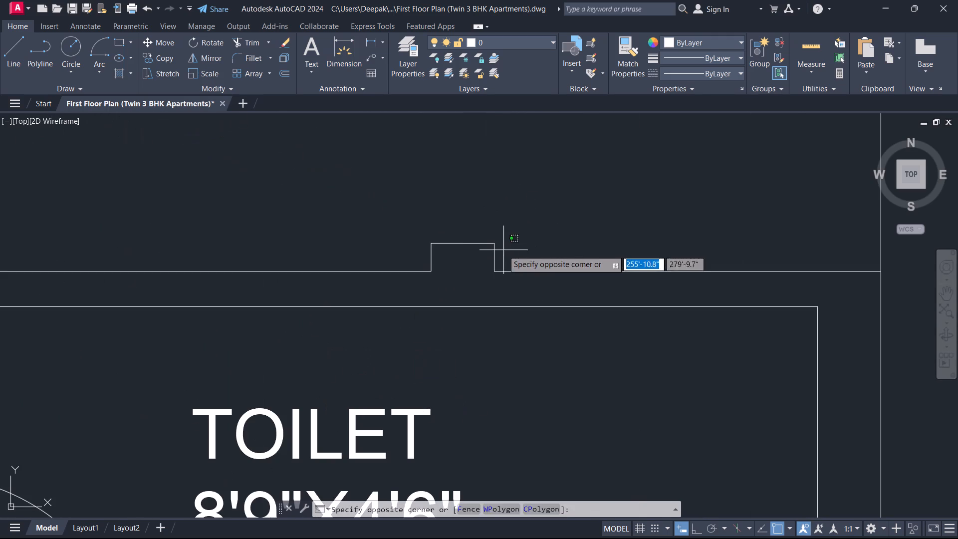
click(487, 260)
click(498, 273)
scroll(507, 344, down, 3)
middle_drag(505, 349, 477, 203)
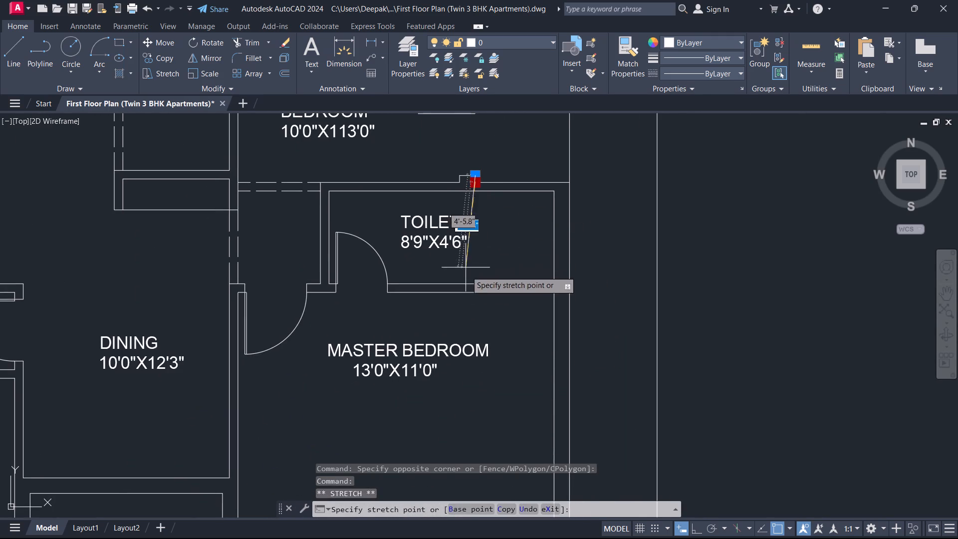
scroll(472, 299, up, 1)
click(479, 289)
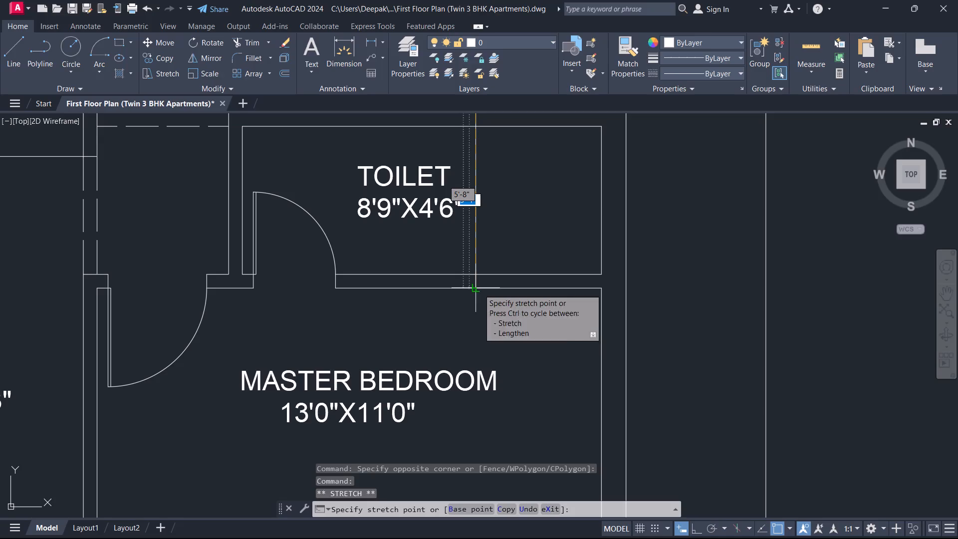
key(Escape)
Stretch the west edge of the same wall projection south to the master bedroom's north wall line.
middle_drag(485, 190, 513, 295)
scroll(482, 213, up, 4)
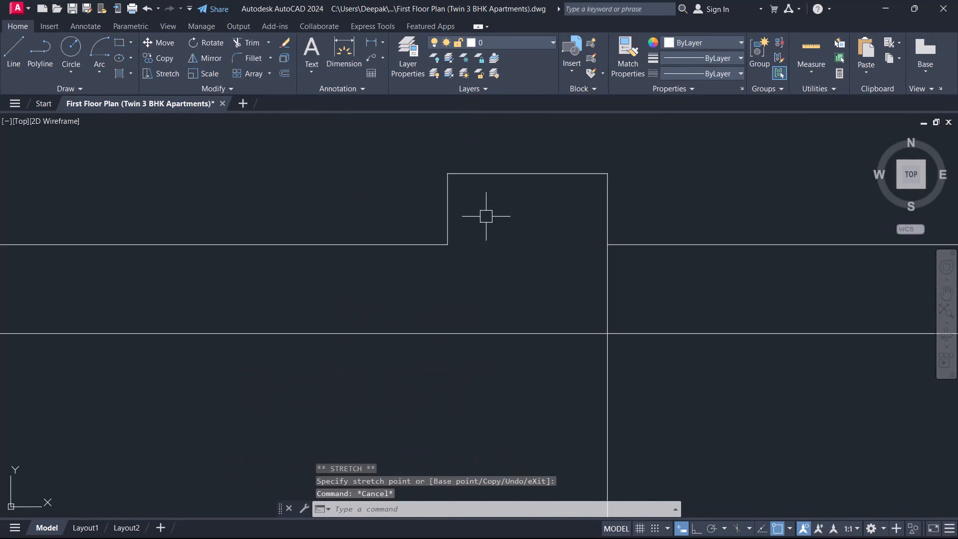
drag(486, 217, 473, 216)
click(428, 210)
click(449, 247)
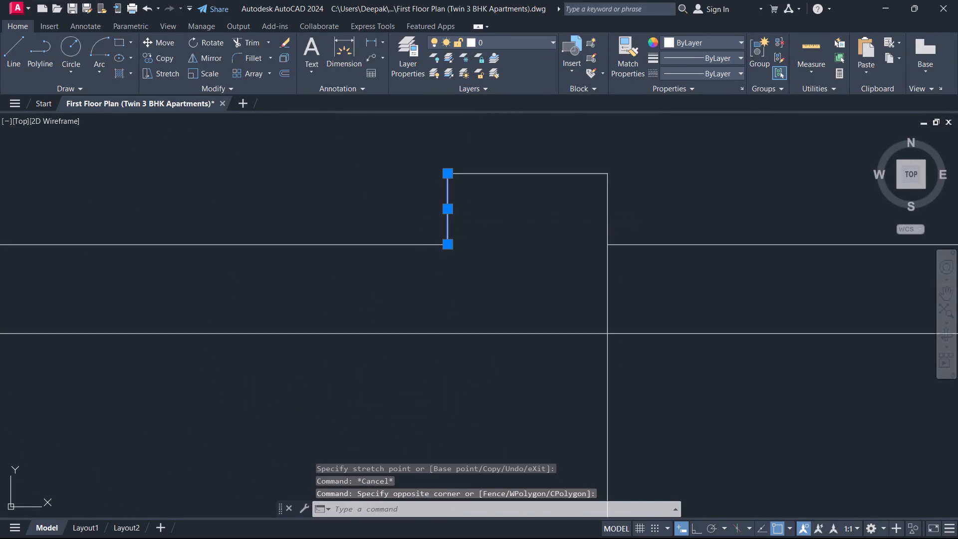
scroll(440, 274, down, 3)
middle_drag(443, 326, 440, 190)
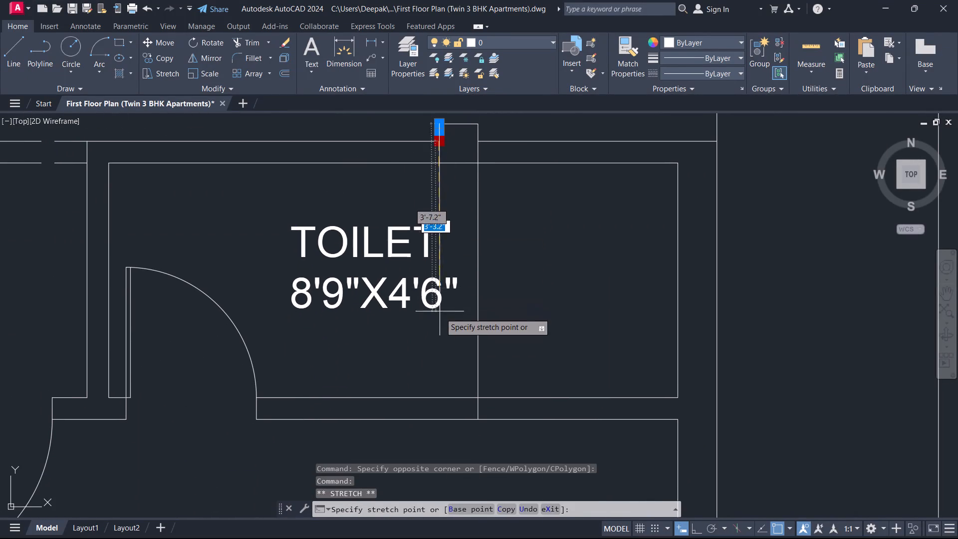
scroll(445, 413, up, 1)
click(433, 422)
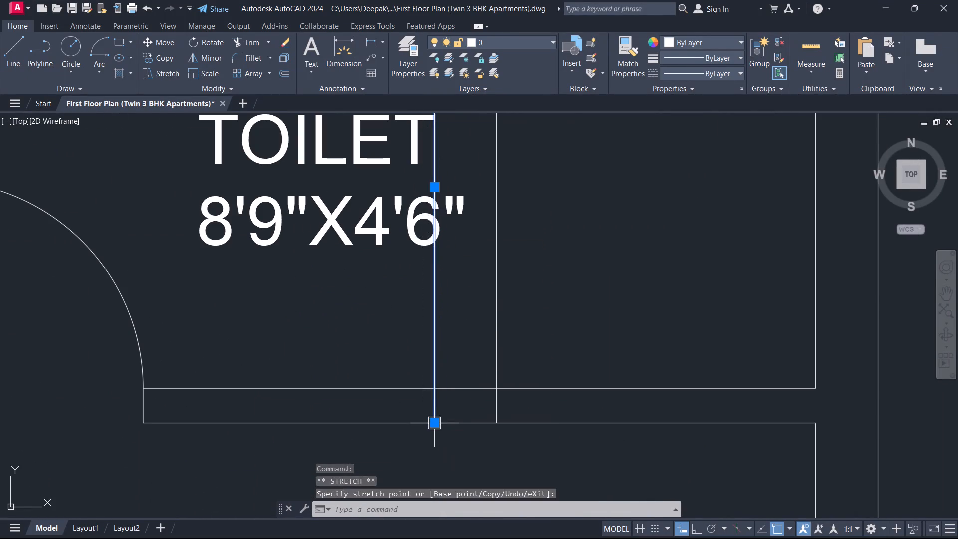
key(Escape)
Move the TOILET label about 1'-7" northwest, clear of the new partition lines.
scroll(421, 310, down, 3)
middle_drag(421, 310, 550, 351)
click(534, 340)
scroll(523, 323, up, 1)
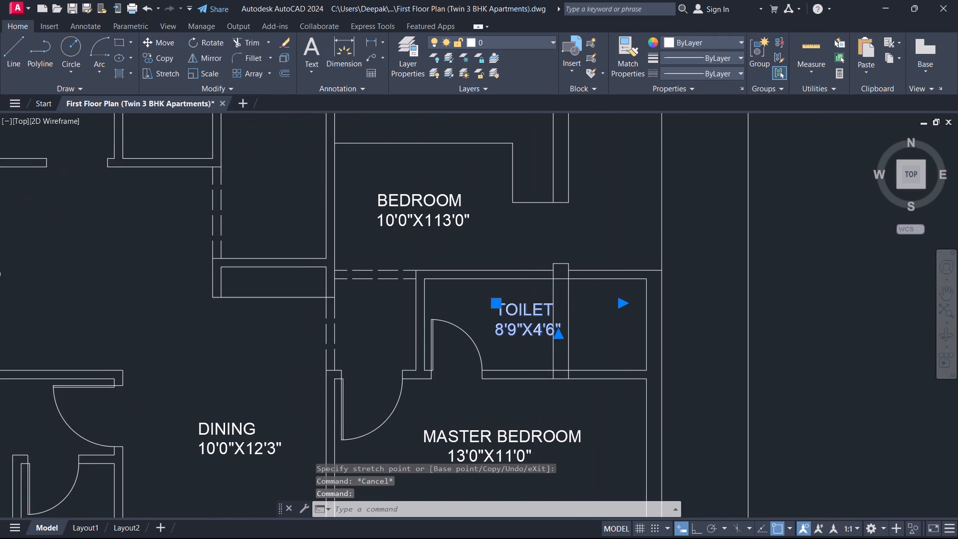
text(M)
key(space)
click(521, 322)
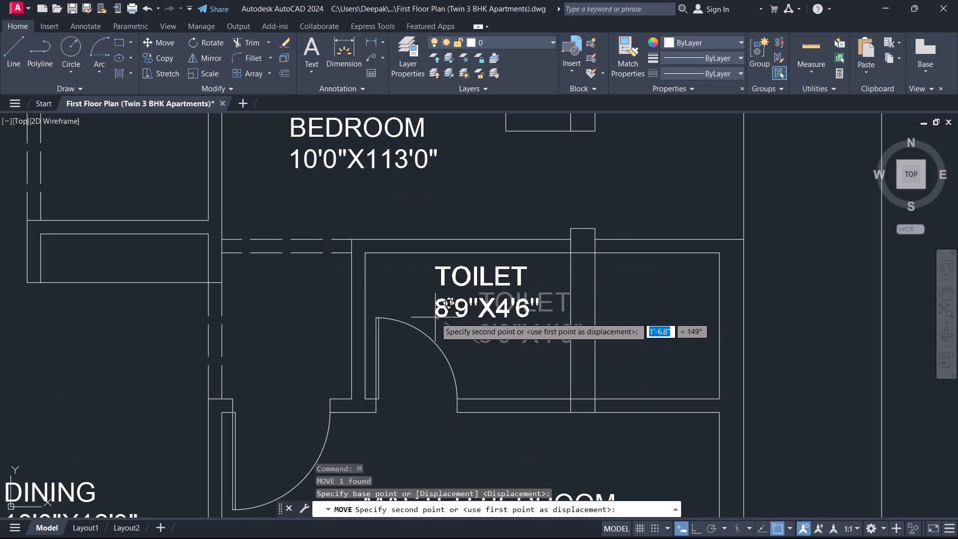
click(435, 317)
key(Escape)
Trim the toilet's inner north wall line between the partition lines, and the west partition line where it crosses the north wall.
scroll(589, 255, up, 2)
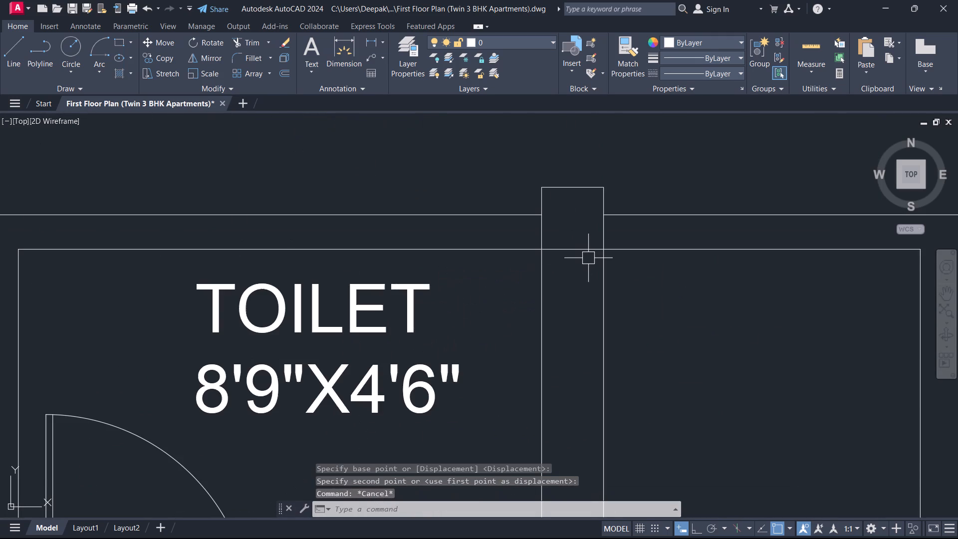
text(TR)
key(space)
click(588, 259)
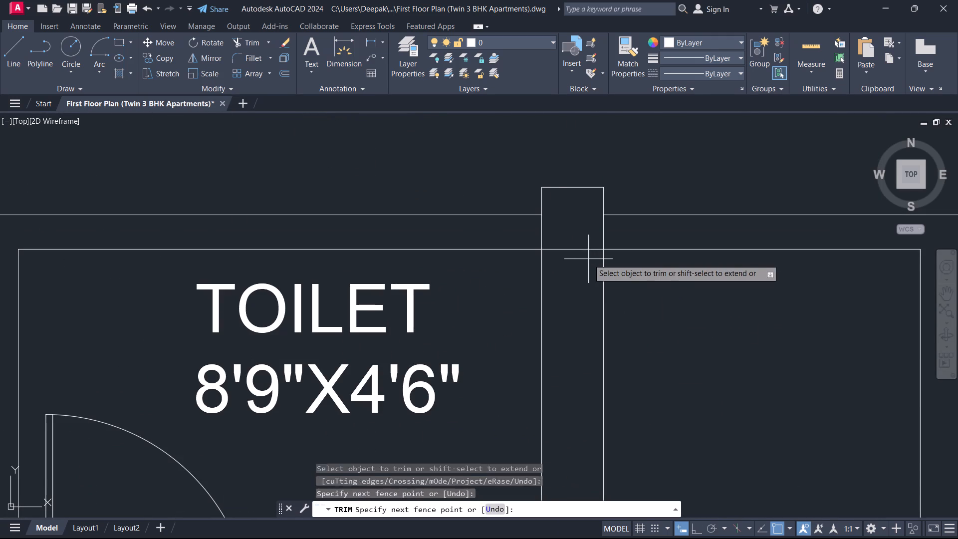
click(580, 241)
click(560, 236)
click(521, 228)
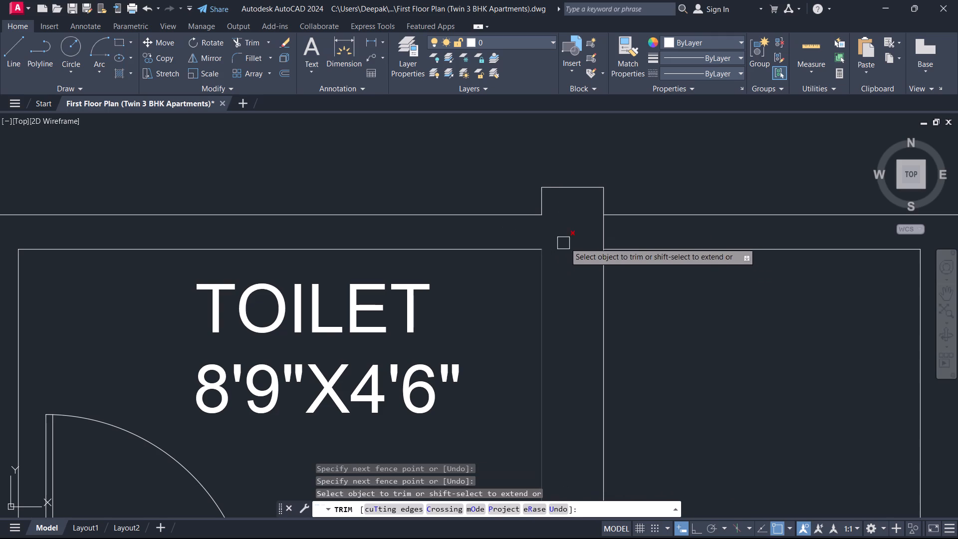
scroll(638, 248, down, 2)
middle_click(646, 275)
scroll(647, 275, down, 2)
scroll(645, 288, up, 1)
middle_drag(645, 288, 612, 274)
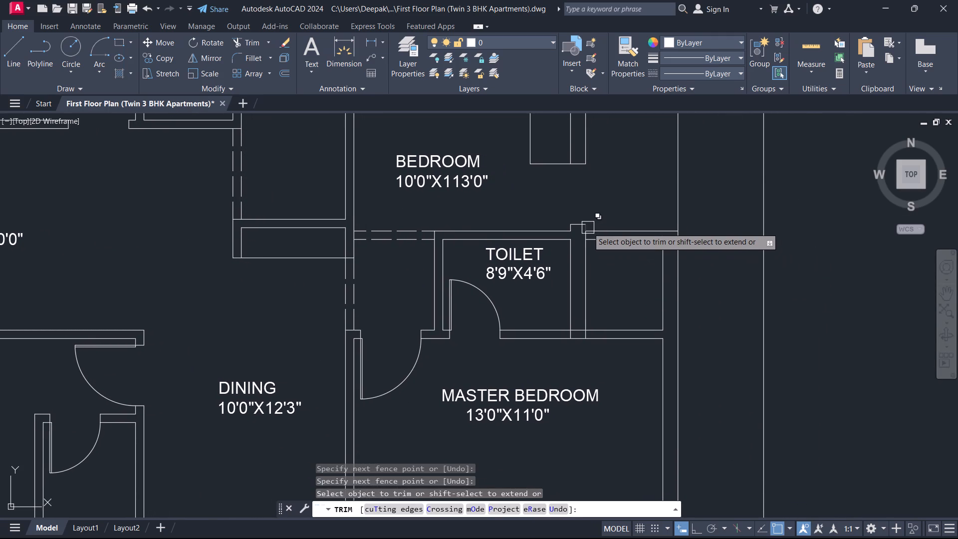
middle_drag(582, 245, 555, 233)
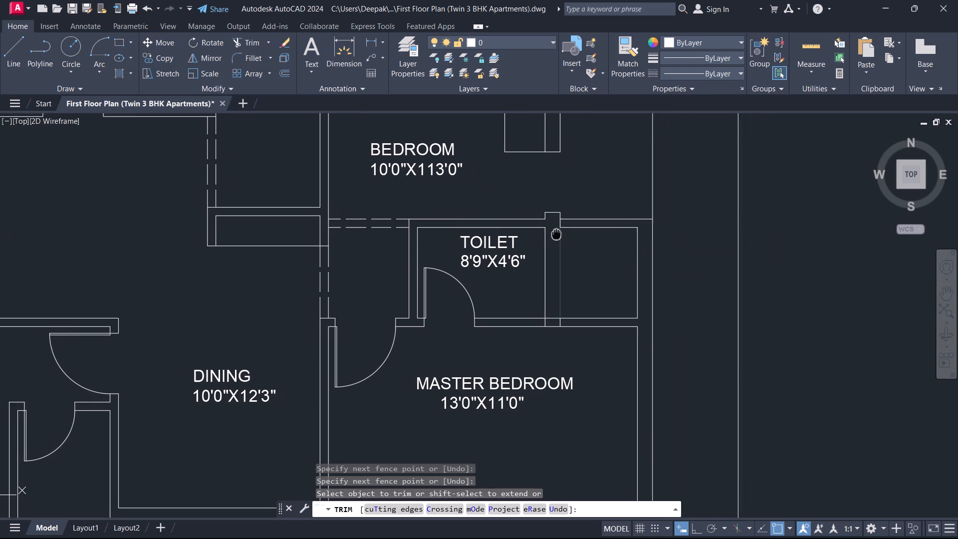
middle_drag(555, 233, 538, 230)
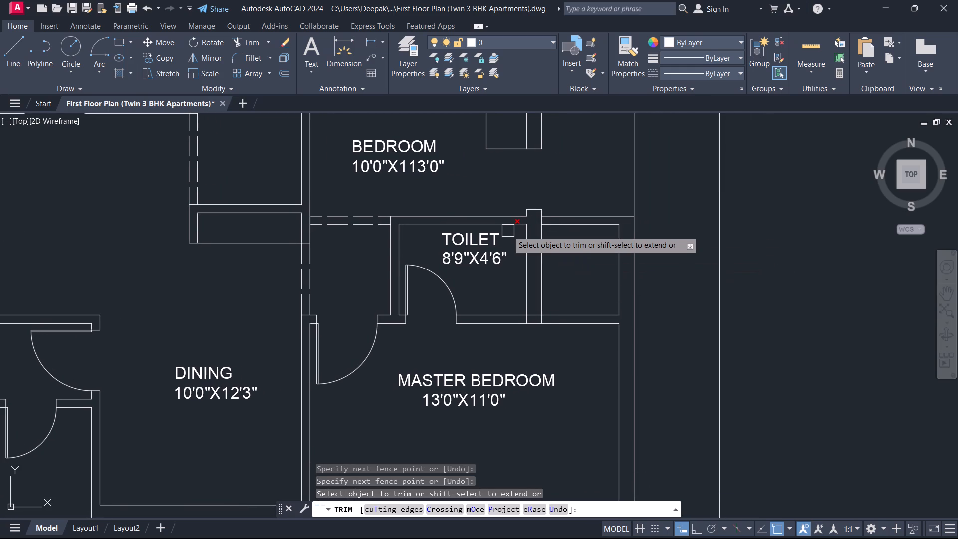
key(Escape)
Offset the inner north wall line of the space east of the toilet partition 2' south.
scroll(560, 266, up, 2)
text(O)
key(space)
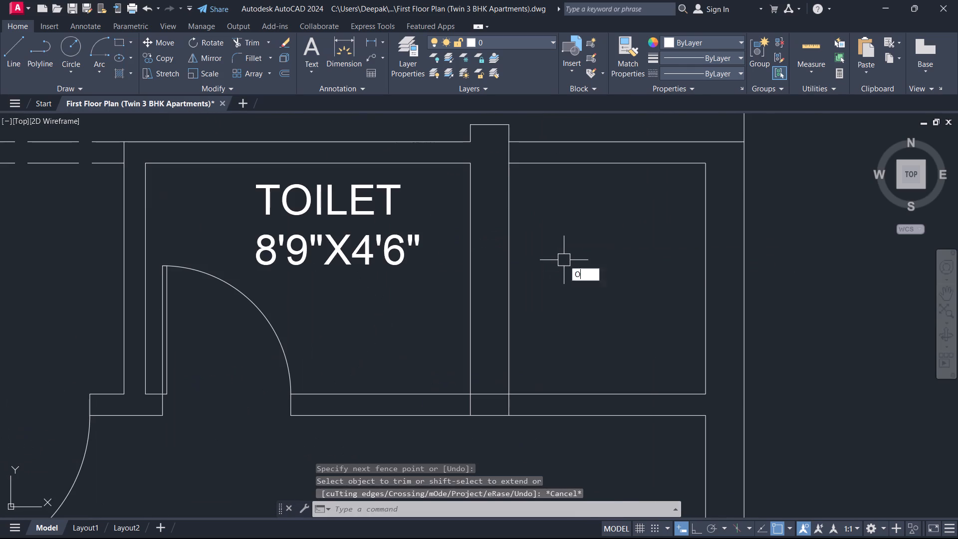
key(2)
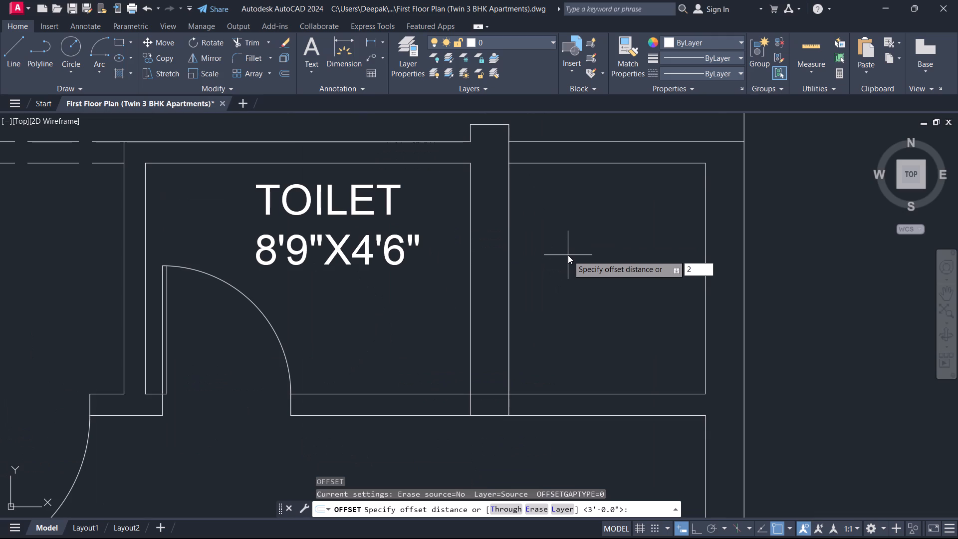
key(apostrophe)
key(Return)
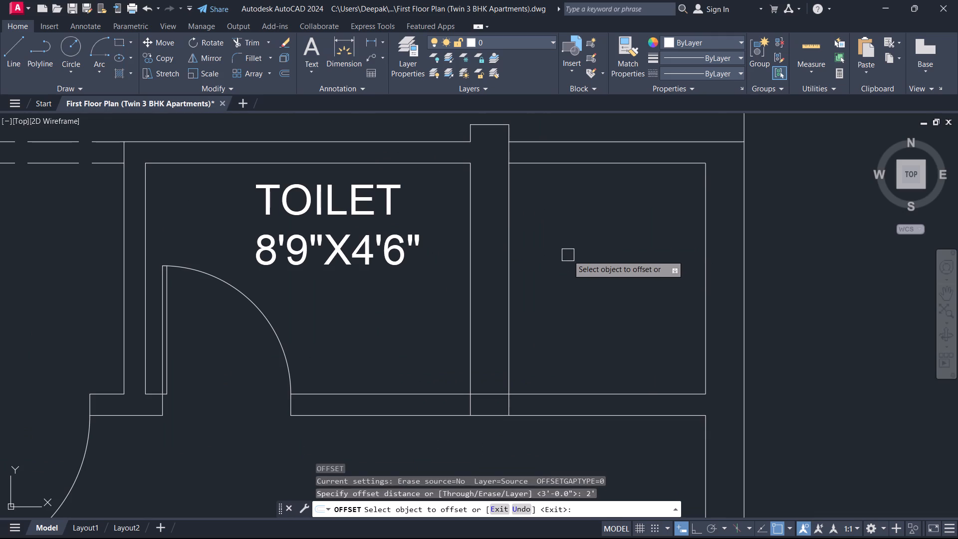
click(620, 164)
click(621, 204)
key(Escape)
Offset the new horizontal line east of the toilet partition 5" south to form a wall.
text(O)
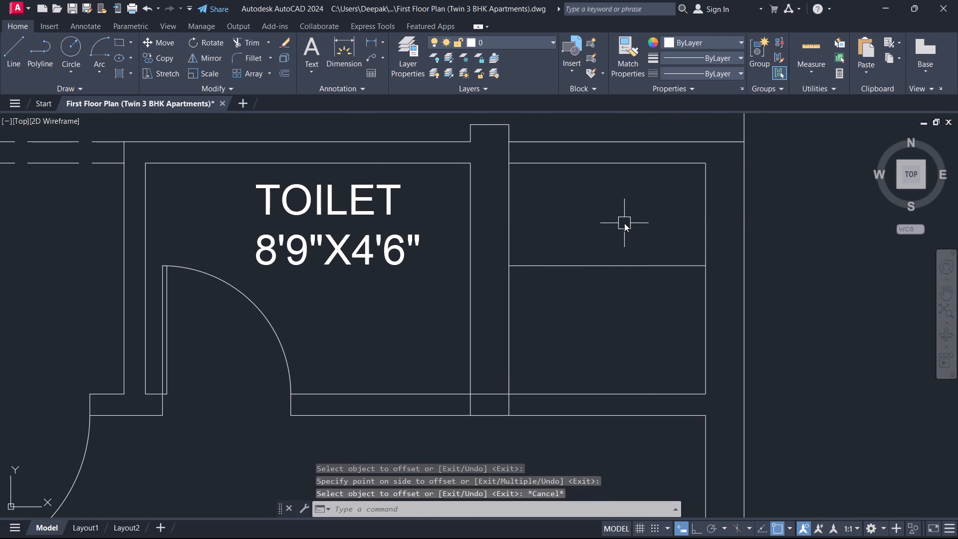
key(space)
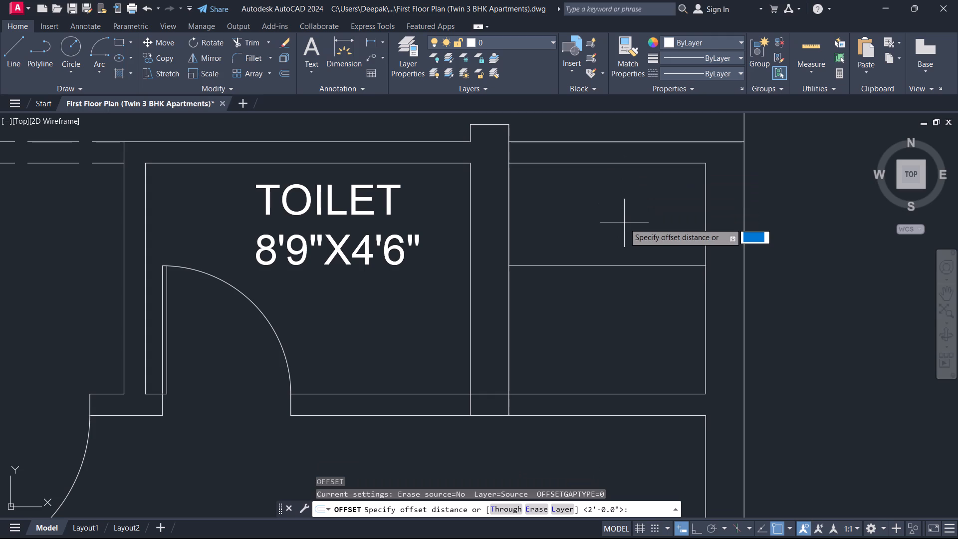
key(2)
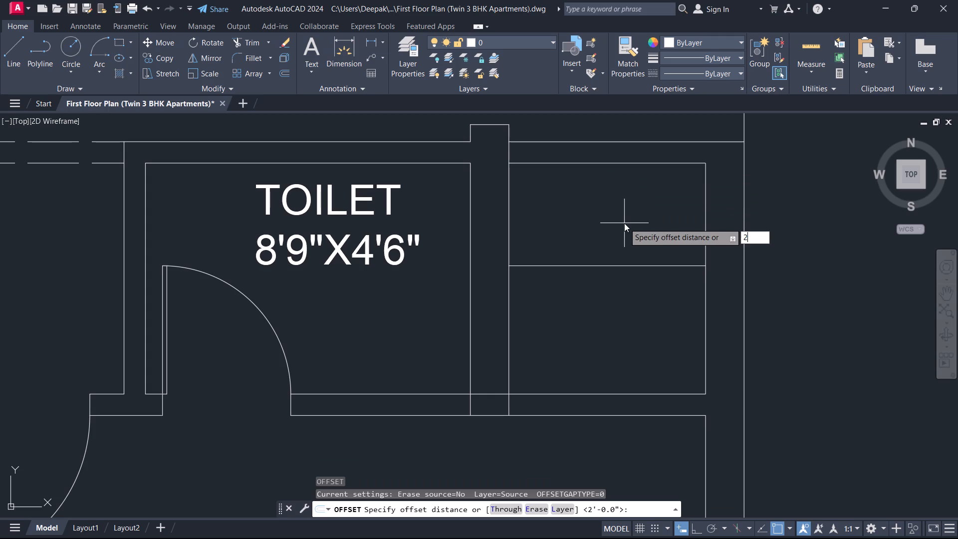
key(BackSpace)
key(5)
key(Return)
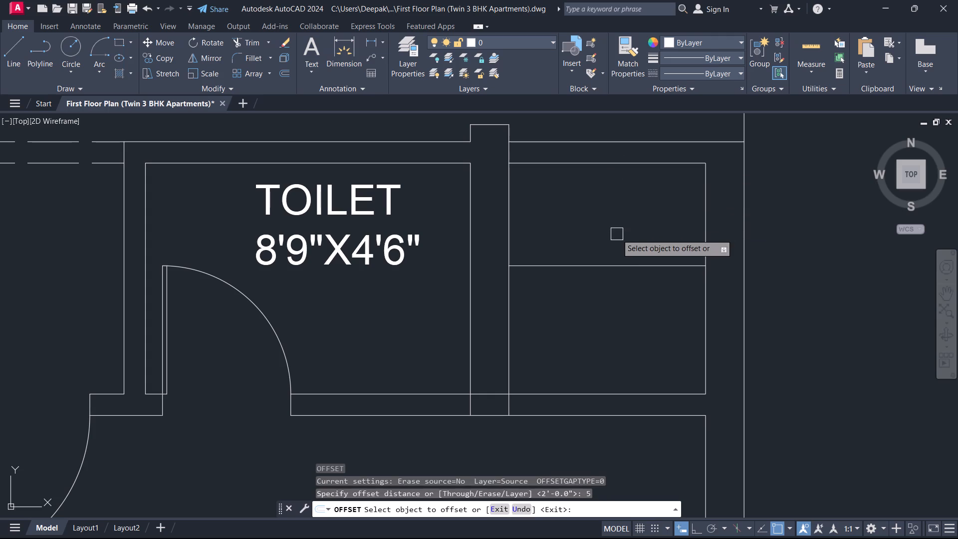
click(613, 266)
click(612, 297)
key(Escape)
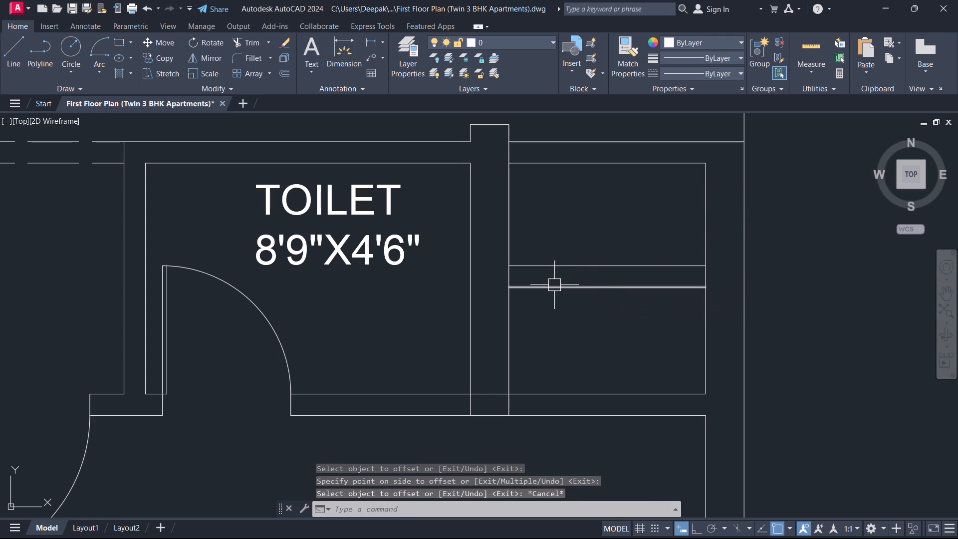
Trim the partition's east line between the two new 5" wall lines and where it crosses the north wall.
text(TR)
key(space)
scroll(515, 271, up, 2)
click(486, 288)
click(536, 290)
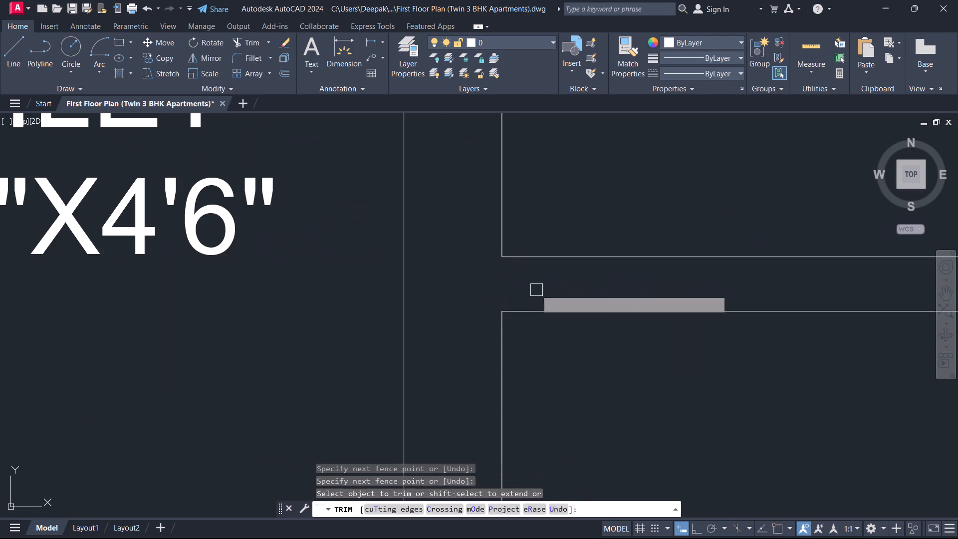
key(Escape)
scroll(607, 211, down, 2)
scroll(607, 211, up, 1)
middle_drag(607, 211, 574, 265)
scroll(577, 260, down, 2)
scroll(559, 226, up, 4)
key(space)
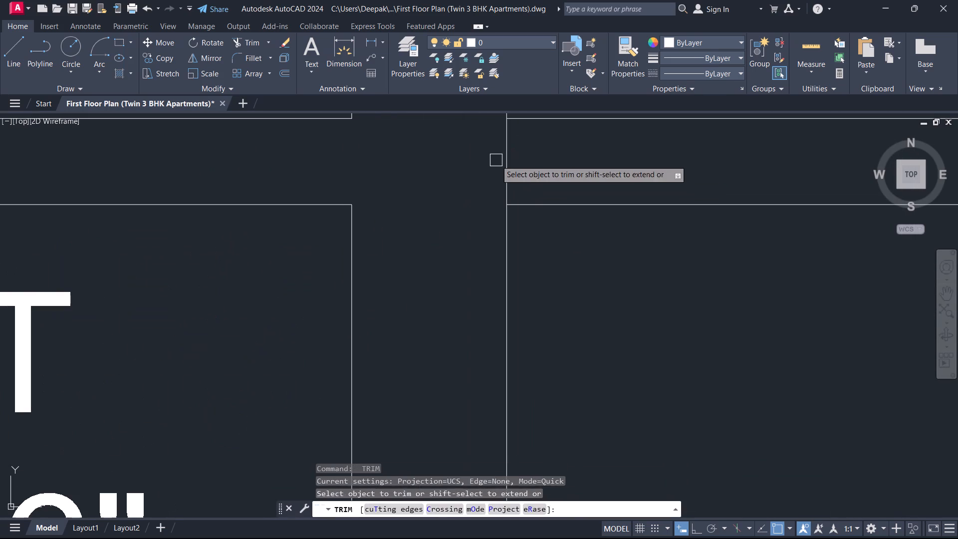
click(496, 160)
click(527, 159)
key(Escape)
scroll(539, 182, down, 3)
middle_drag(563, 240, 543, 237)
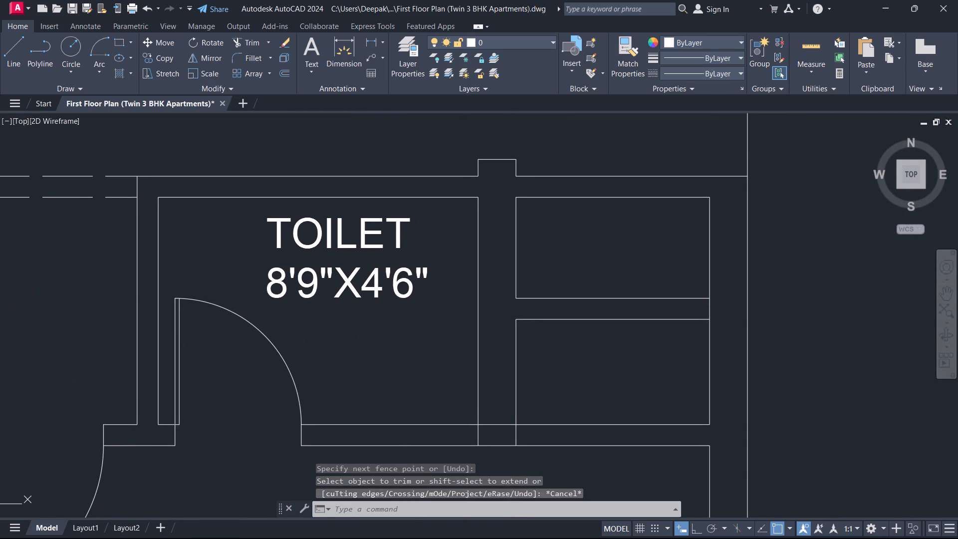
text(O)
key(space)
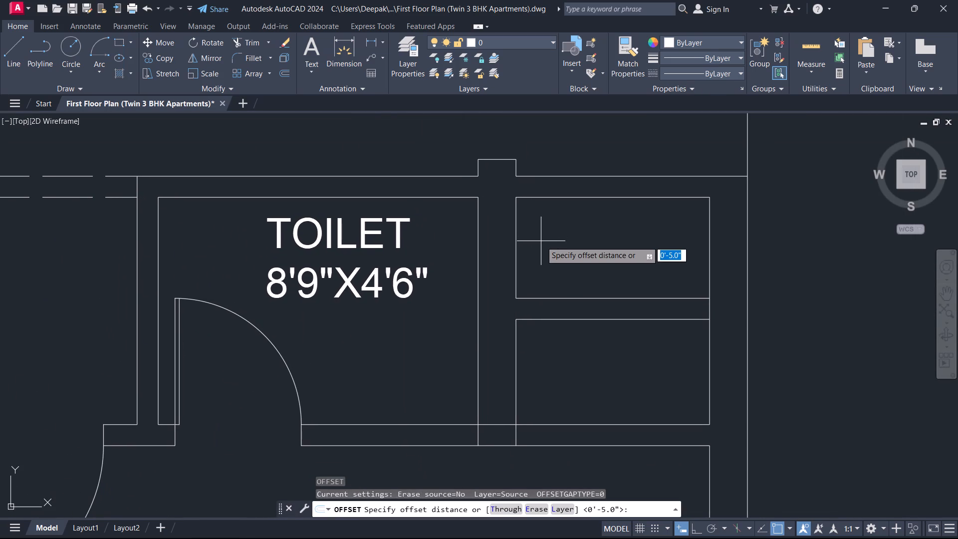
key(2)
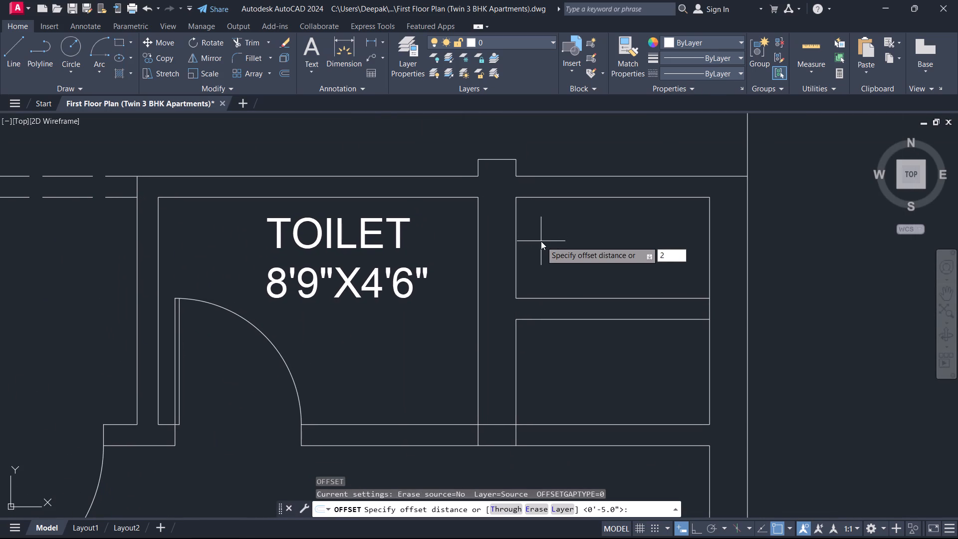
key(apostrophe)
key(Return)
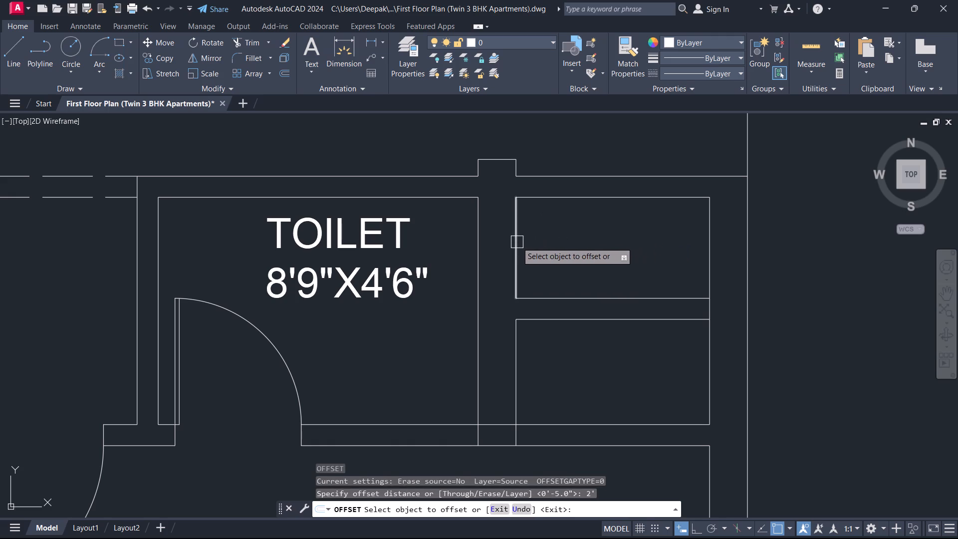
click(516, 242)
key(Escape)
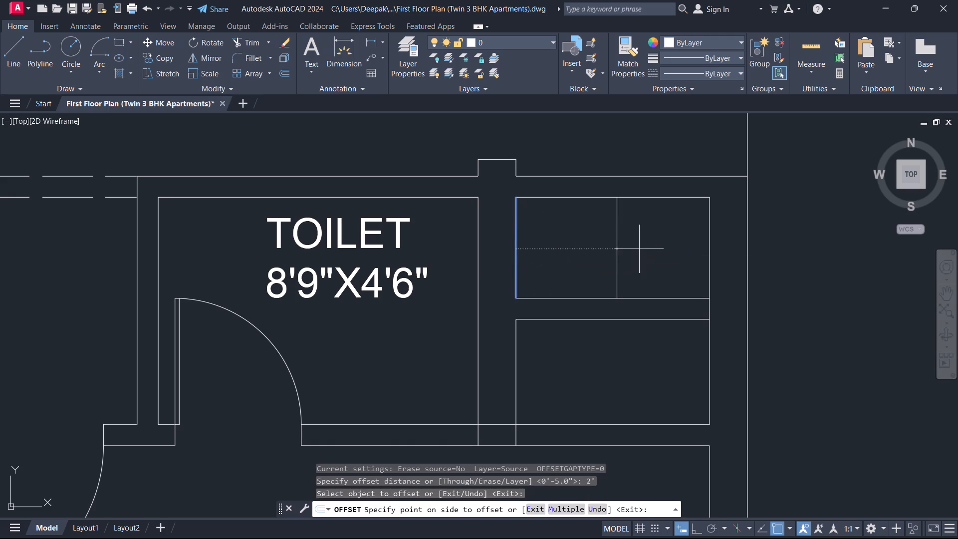
Offset the upper segment of the partition's east line 3' east within the space beside the toilet.
text(O)
key(space)
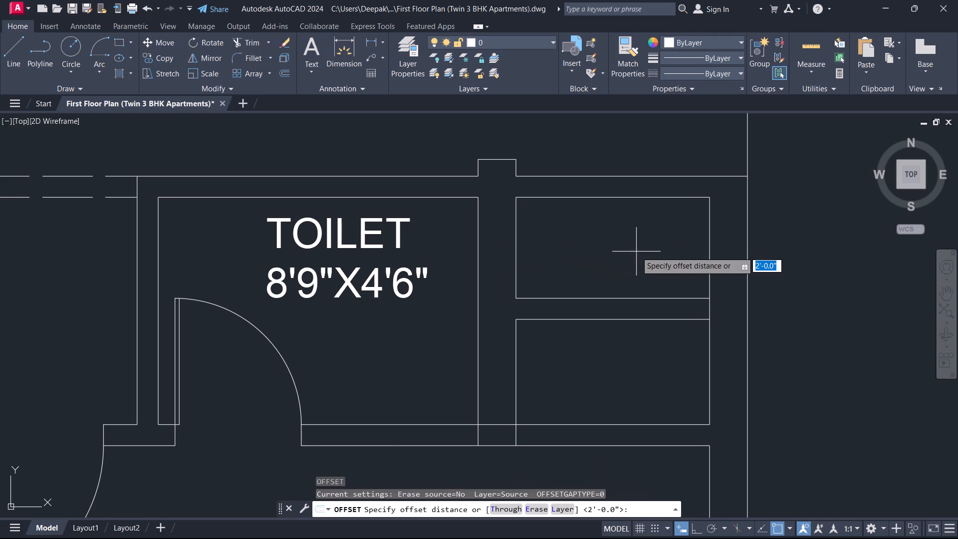
text(3')
key(Return)
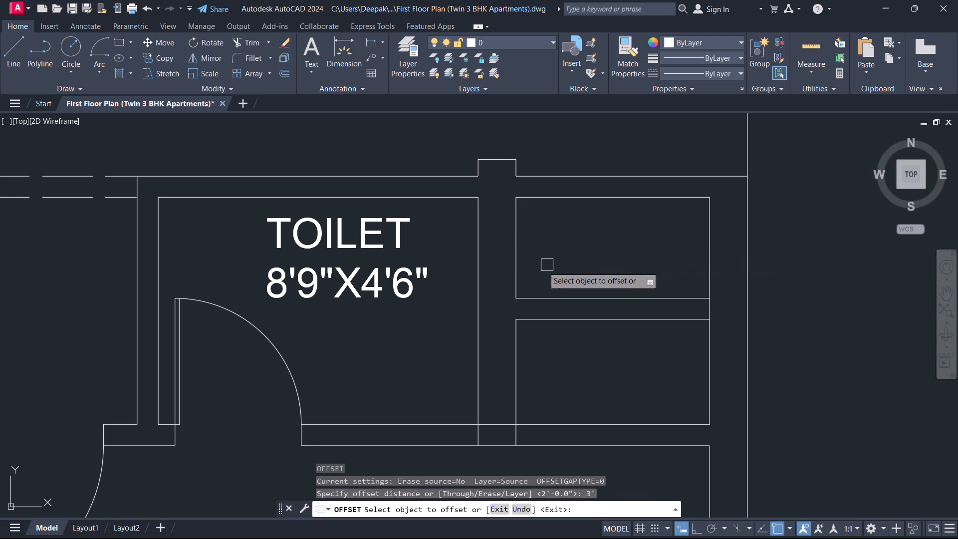
click(517, 258)
click(567, 259)
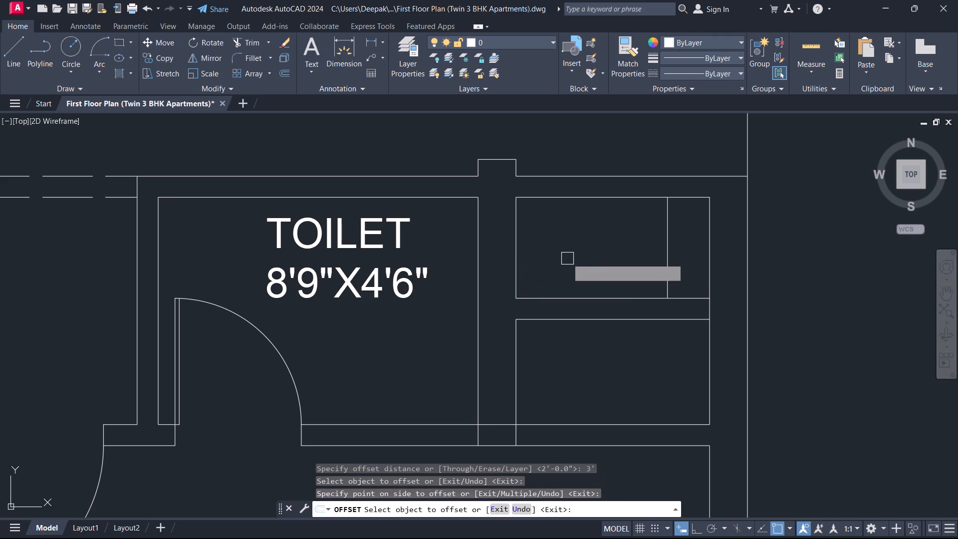
key(Escape)
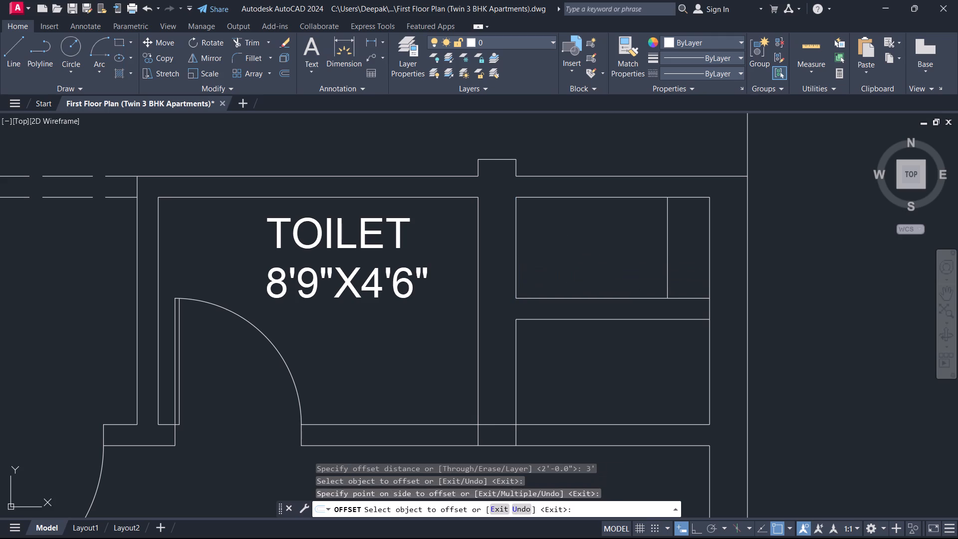
Draw two crossing diagonal lines between opposite corners of the 3' by 2' rectangle east of the toilet.
text(L)
key(space)
click(672, 302)
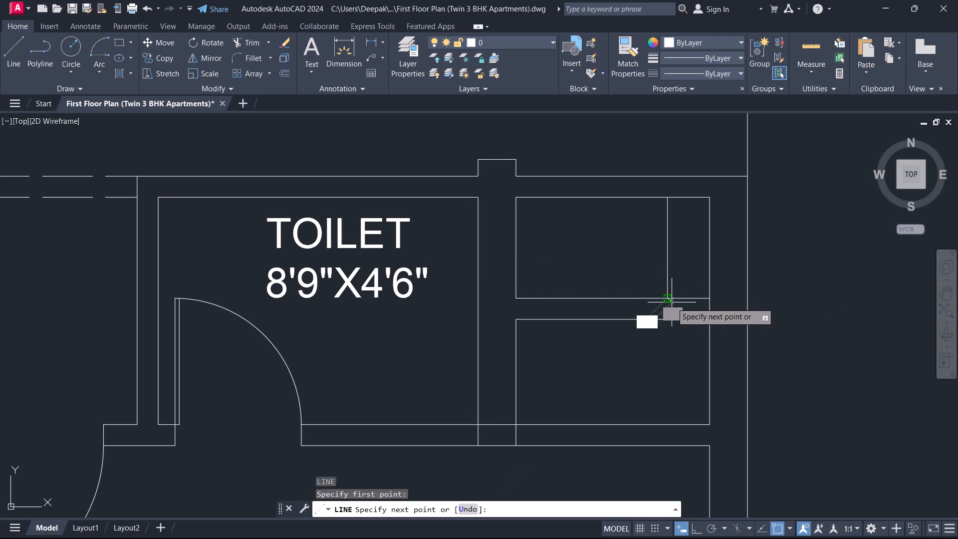
click(515, 198)
key(Escape)
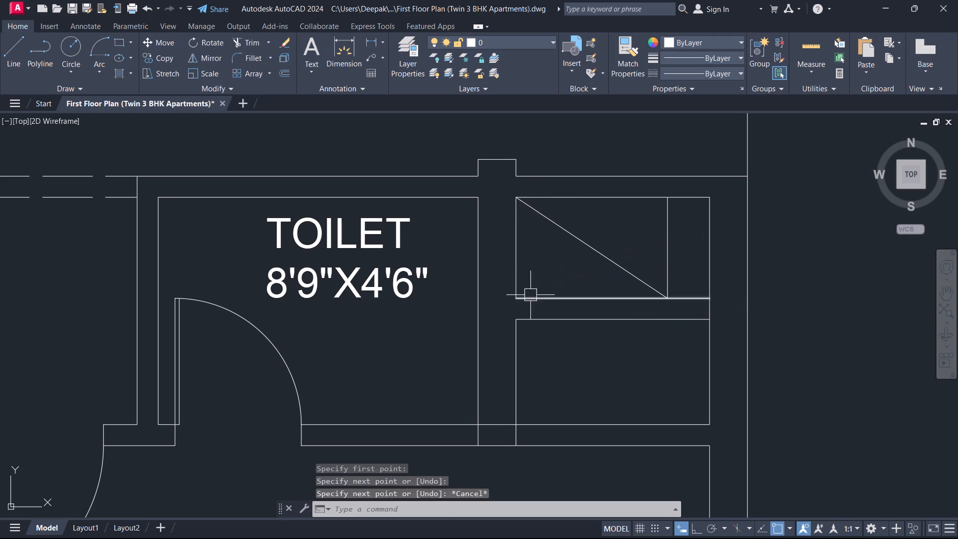
key(space)
click(517, 296)
click(666, 200)
key(Escape)
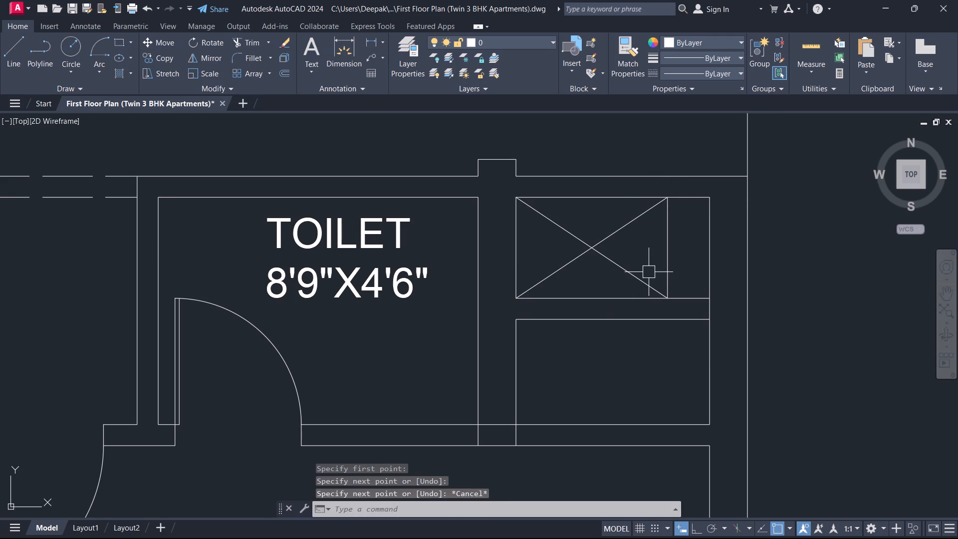
Measure the gap between the crossed rectangle's east side and the inner east wall line.
middle_drag(657, 262, 612, 270)
text(DI)
key(space)
click(624, 265)
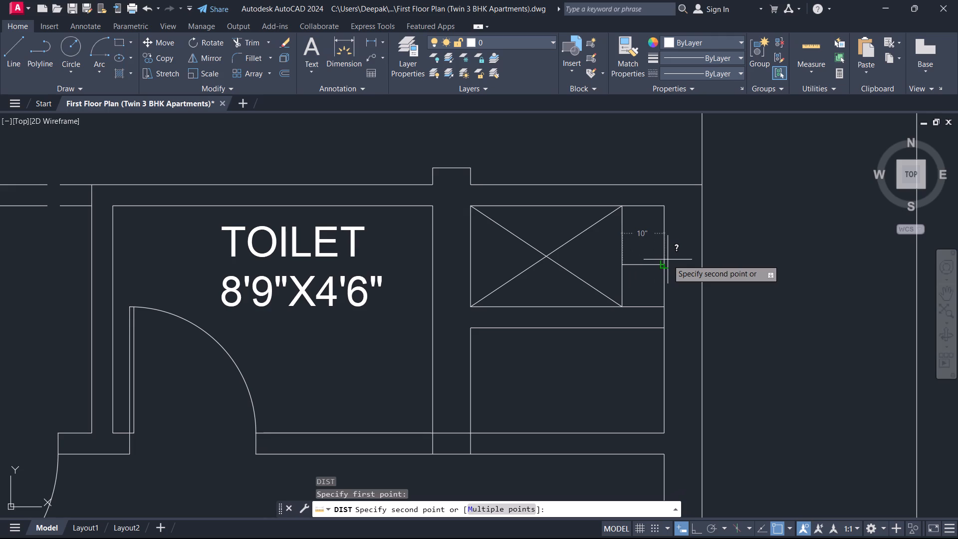
key(Escape)
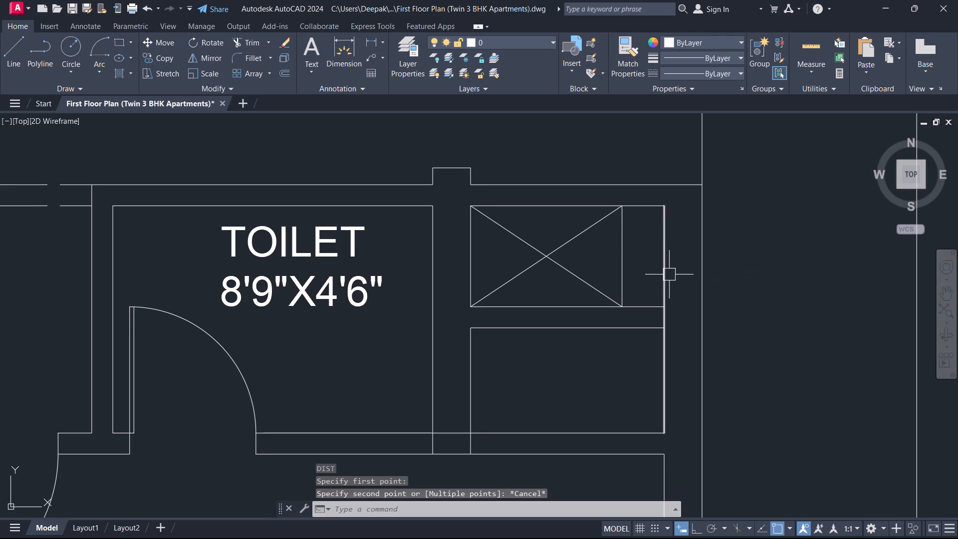
Examine the whole plan, comparing the kitchen, toilet and master bedroom areas on the east side of both apartments.
scroll(669, 274, down, 4)
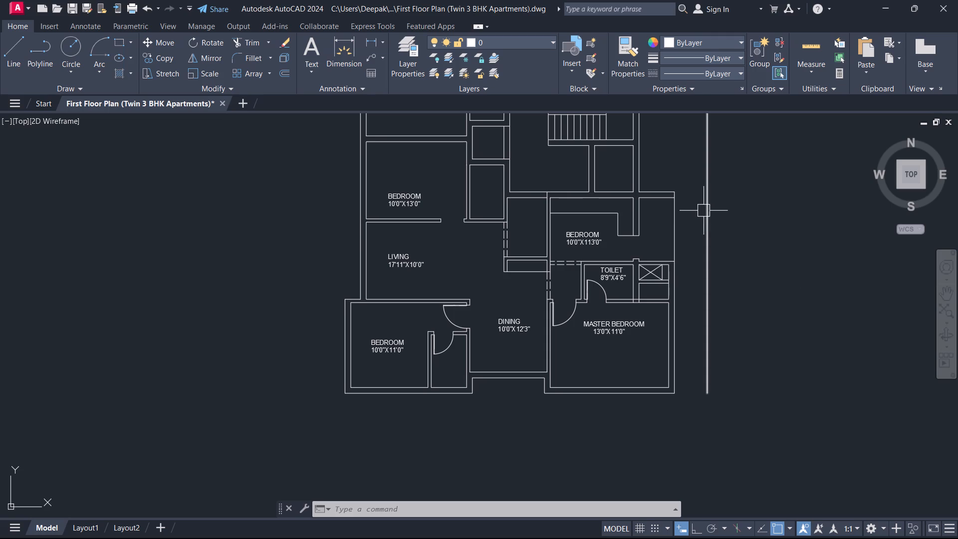
key(Escape)
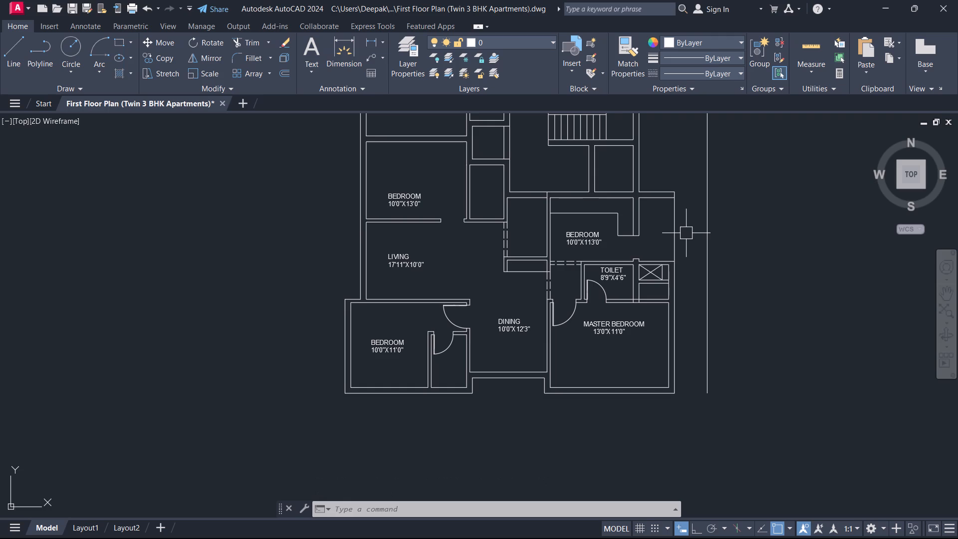
scroll(601, 304, up, 2)
scroll(742, 237, up, 2)
middle_drag(742, 237, 737, 240)
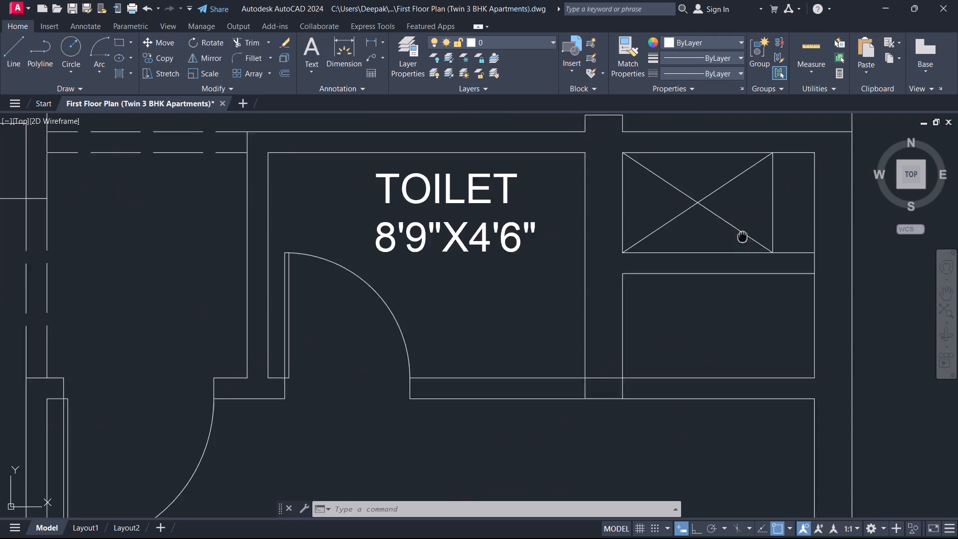
middle_drag(737, 240, 616, 287)
scroll(671, 266, up, 1)
scroll(671, 266, down, 5)
middle_drag(671, 266, 592, 489)
scroll(583, 274, up, 1)
middle_drag(600, 266, 552, 492)
middle_drag(556, 386, 581, 305)
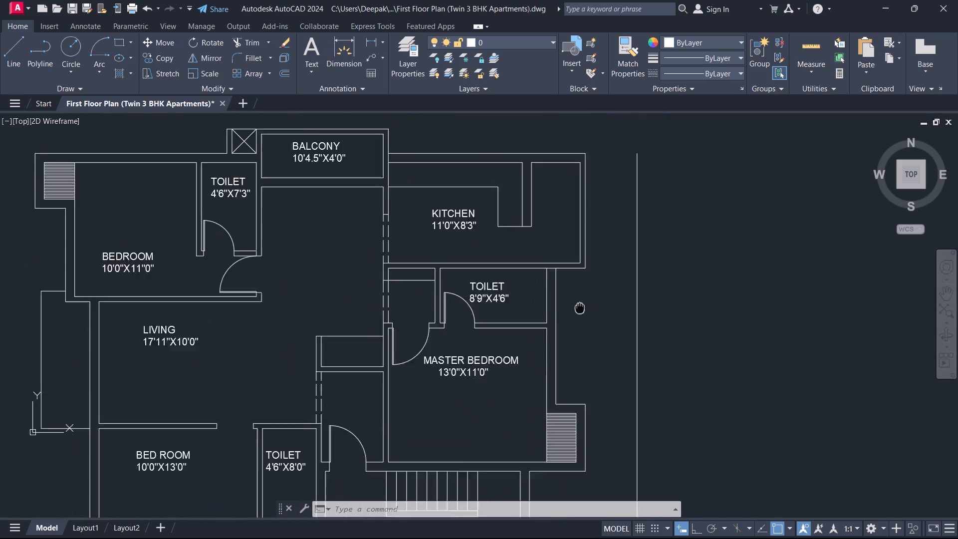
middle_drag(581, 305, 595, 286)
scroll(586, 318, down, 2)
middle_drag(605, 394, 632, 291)
scroll(613, 328, up, 1)
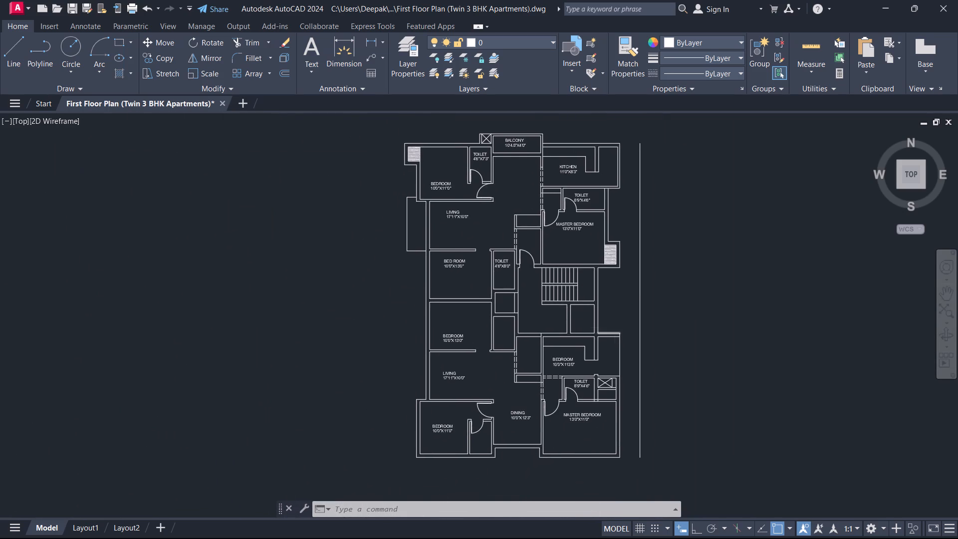
middle_drag(613, 329, 604, 376)
scroll(602, 376, down, 1)
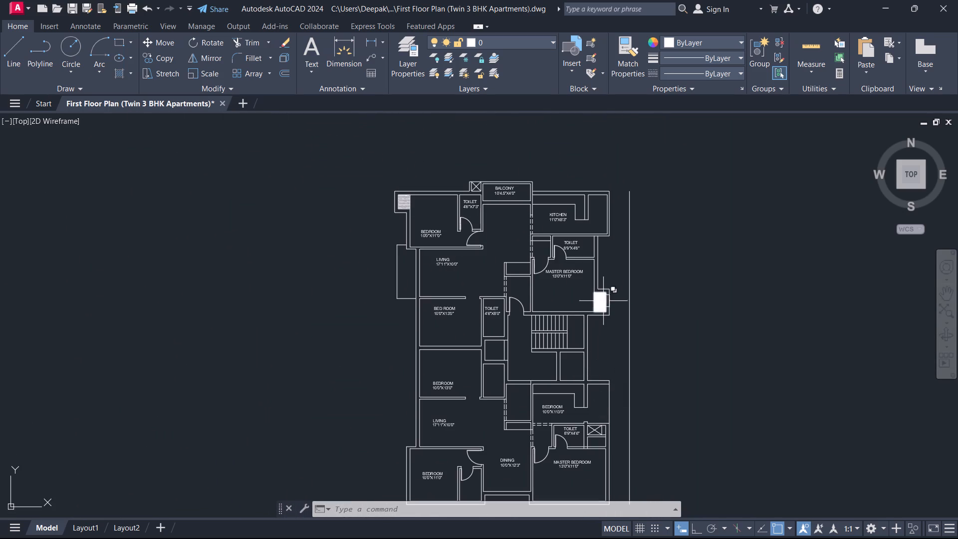
scroll(642, 376, up, 1)
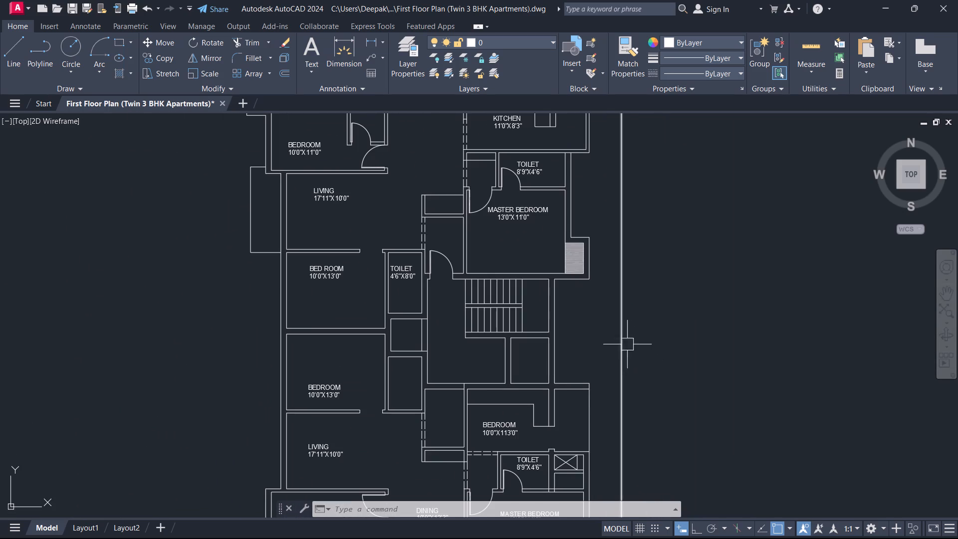
scroll(591, 332, down, 1)
scroll(577, 333, up, 1)
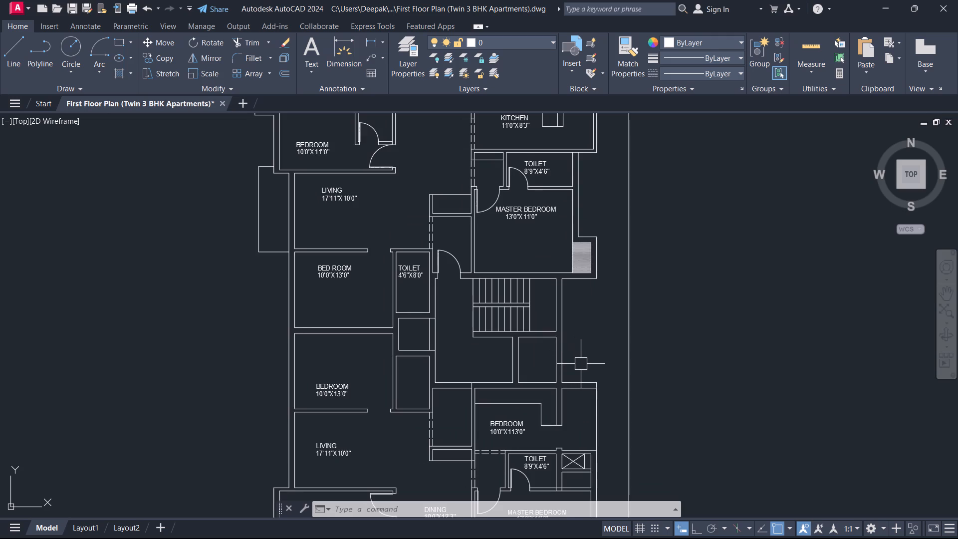
middle_drag(580, 361, 582, 287)
scroll(573, 341, up, 2)
scroll(573, 342, down, 3)
scroll(563, 173, up, 1)
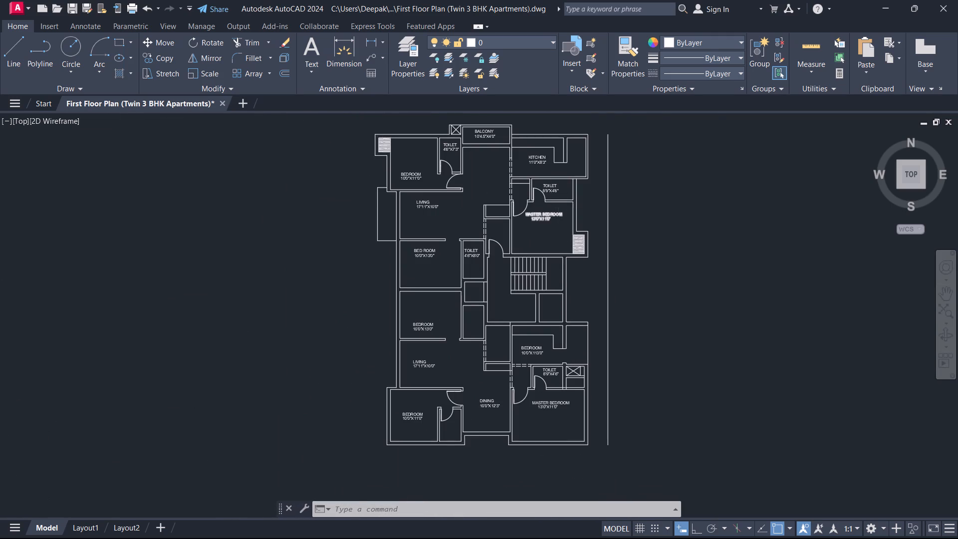
scroll(564, 172, up, 1)
scroll(579, 197, down, 1)
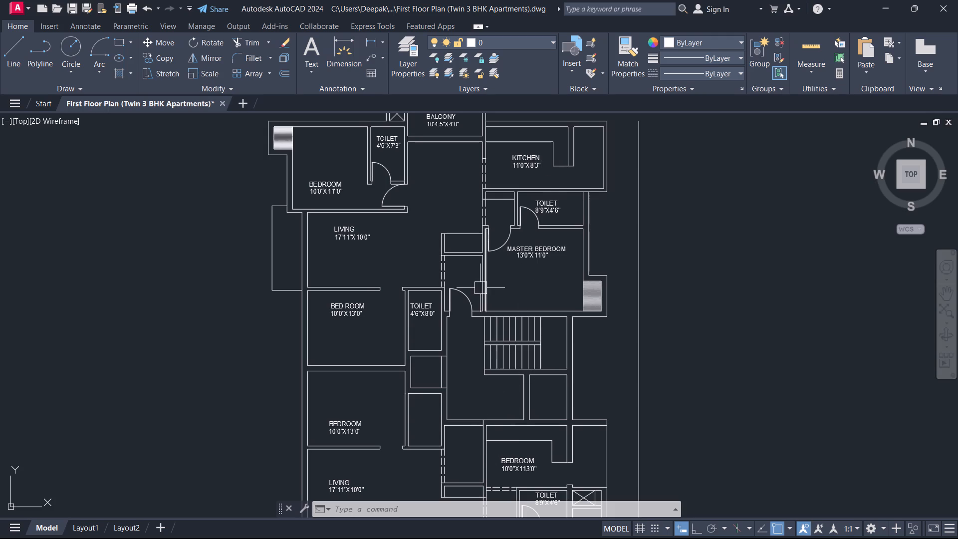
scroll(477, 362, up, 1)
scroll(512, 390, down, 1)
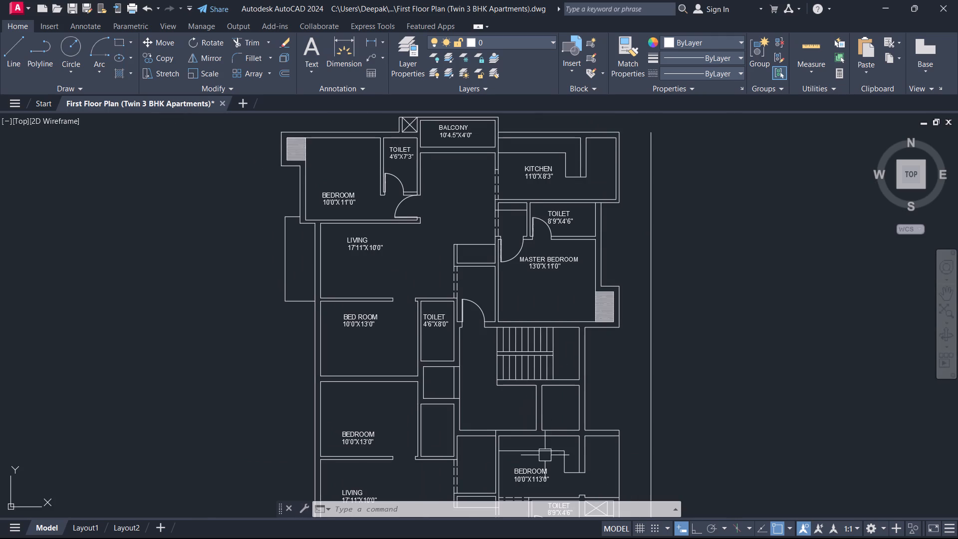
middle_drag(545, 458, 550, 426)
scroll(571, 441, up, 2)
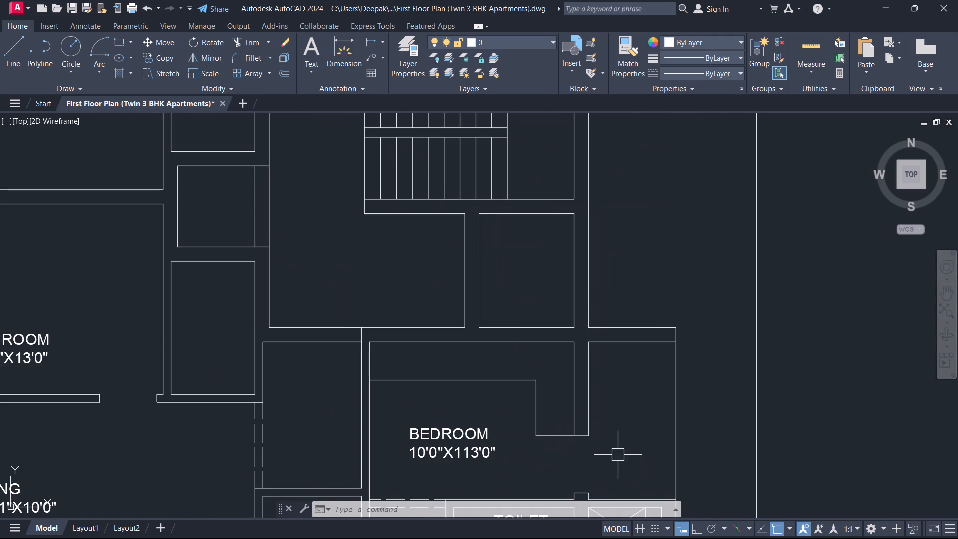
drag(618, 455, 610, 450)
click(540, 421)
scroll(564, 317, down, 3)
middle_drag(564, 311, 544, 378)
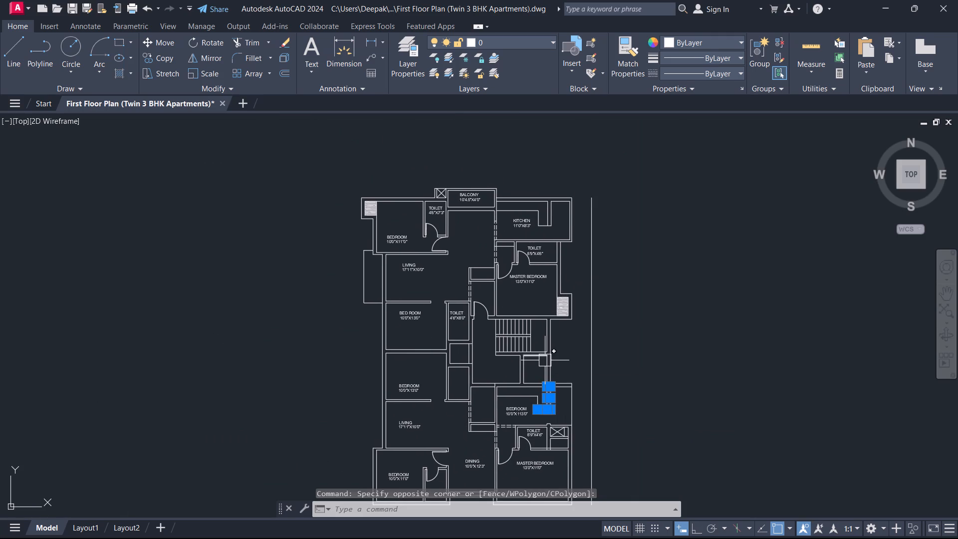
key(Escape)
With ortho on, stretch the kitchen counter's inner vertical line straight south past the staircase into the second apartment's upper room as an alignment guide.
scroll(581, 253, up, 1)
scroll(530, 215, up, 2)
click(545, 190)
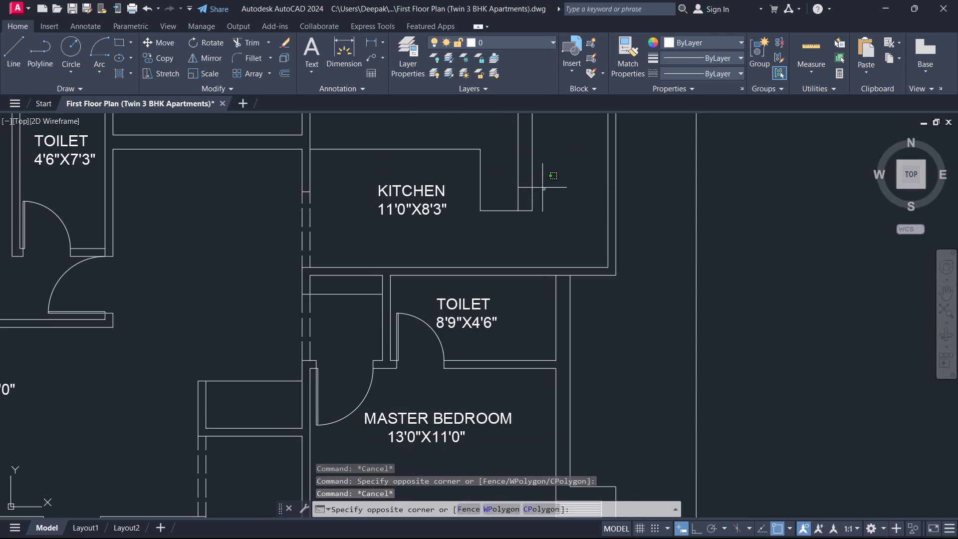
click(518, 173)
scroll(521, 210, up, 2)
click(512, 213)
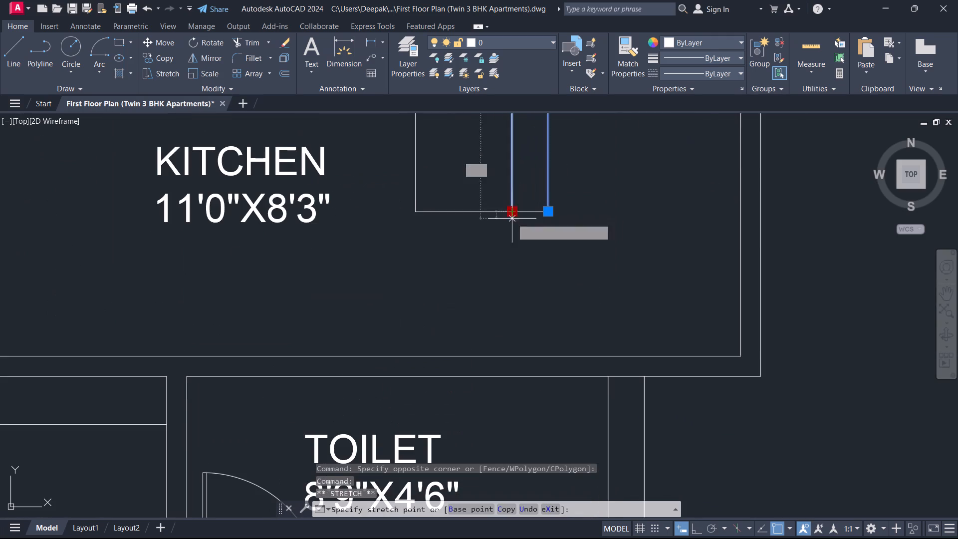
scroll(510, 332, down, 7)
middle_drag(516, 373, 487, 108)
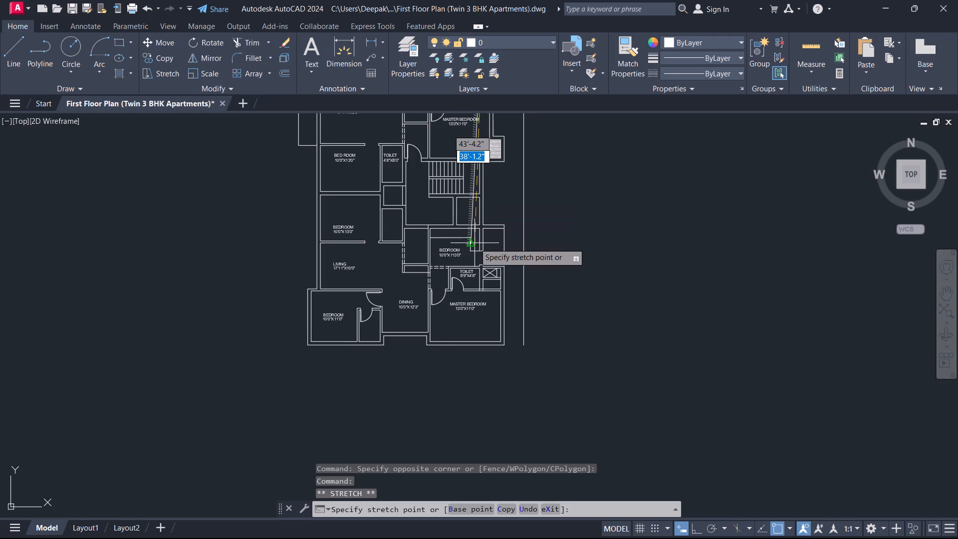
scroll(475, 243, up, 2)
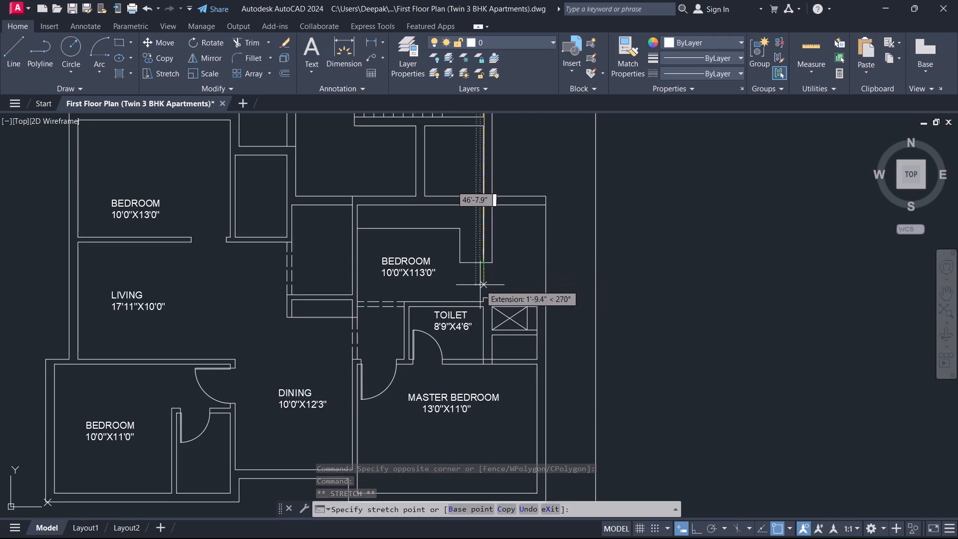
key(F8)
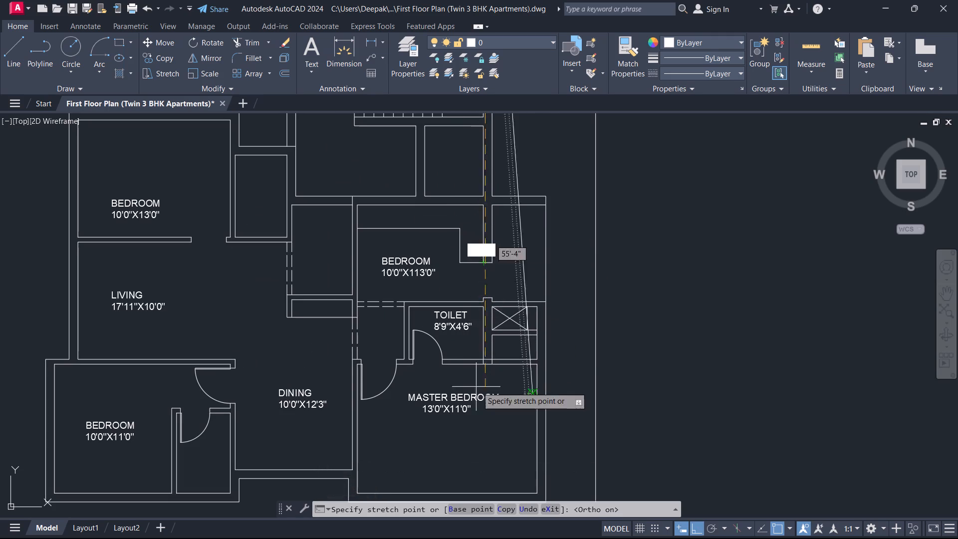
scroll(490, 381, down, 2)
middle_drag(492, 384, 479, 462)
scroll(466, 398, up, 3)
scroll(506, 415, up, 2)
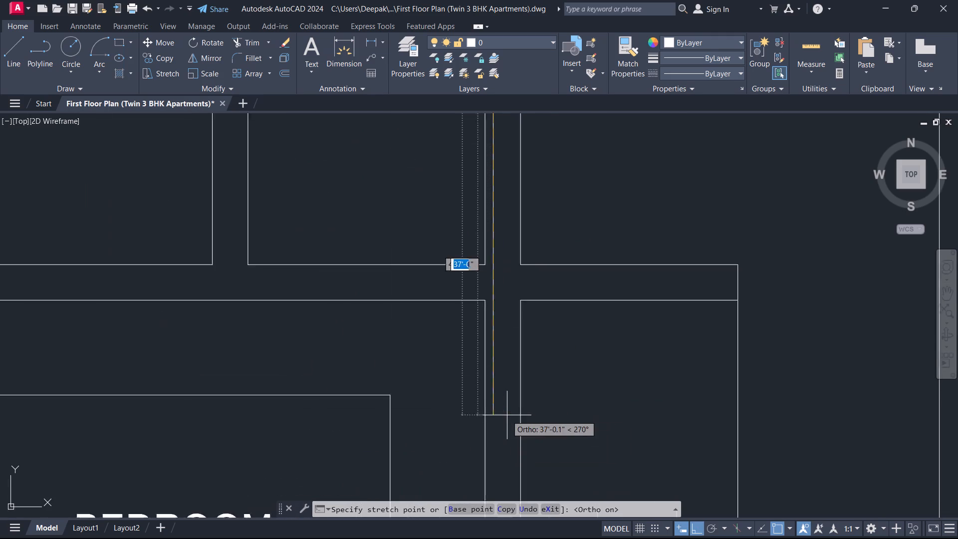
scroll(507, 415, up, 1)
click(491, 401)
key(Escape)
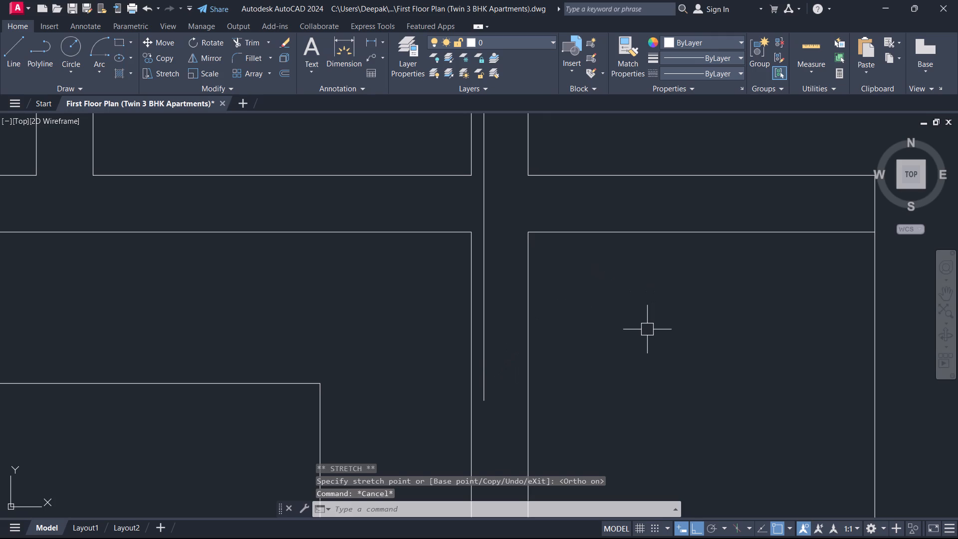
key(Escape)
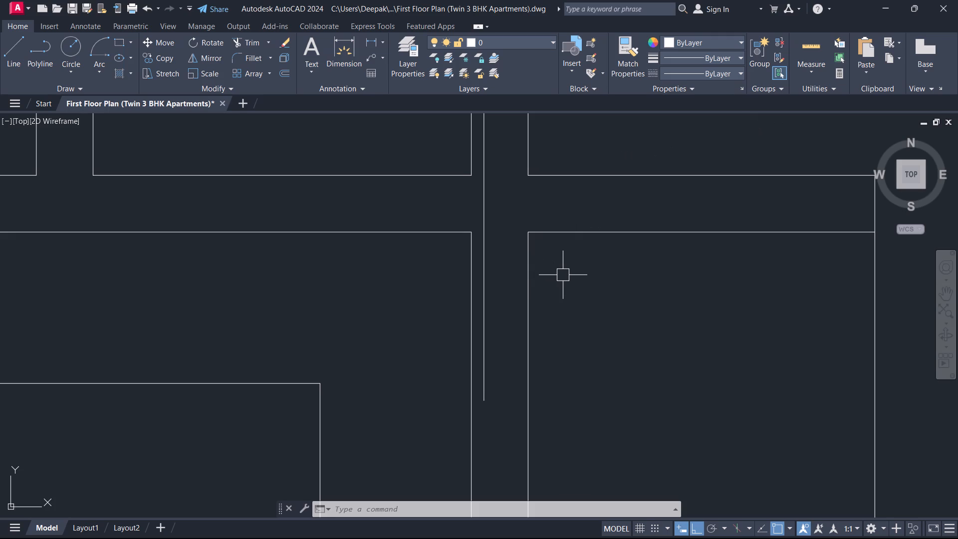
Move the staircase, its adjoining partitions and the double east wall 2" east onto the vertical guide line.
scroll(529, 269, down, 3)
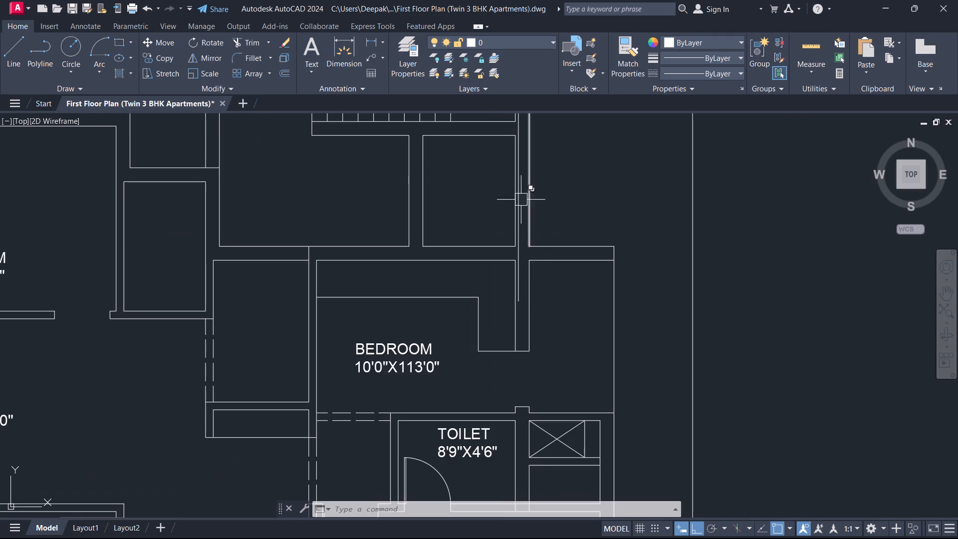
middle_drag(519, 192, 498, 451)
scroll(497, 223, up, 1)
scroll(496, 257, down, 2)
middle_drag(496, 257, 481, 412)
middle_drag(489, 377, 582, 101)
scroll(570, 262, up, 2)
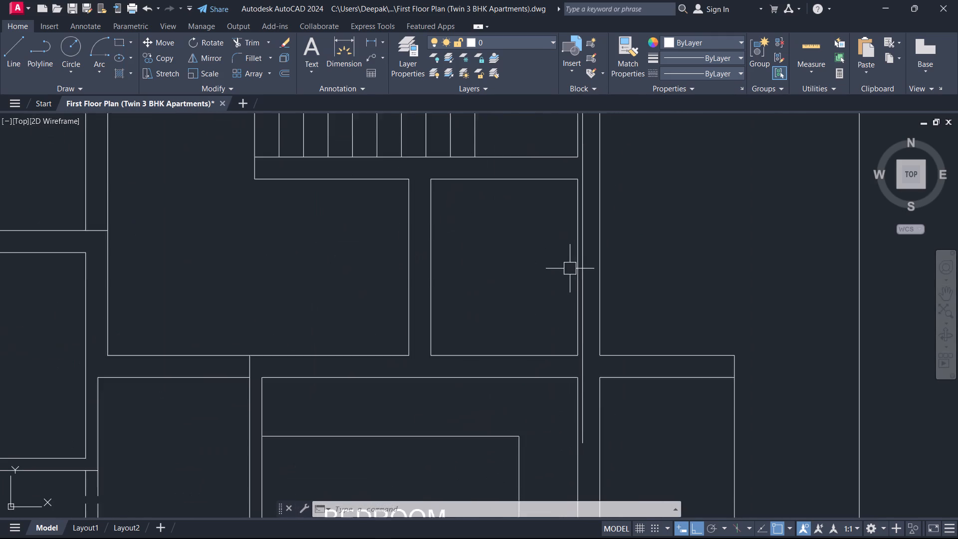
scroll(570, 269, up, 2)
drag(694, 309, 674, 300)
click(619, 266)
scroll(568, 396, down, 2)
middle_click(716, 219)
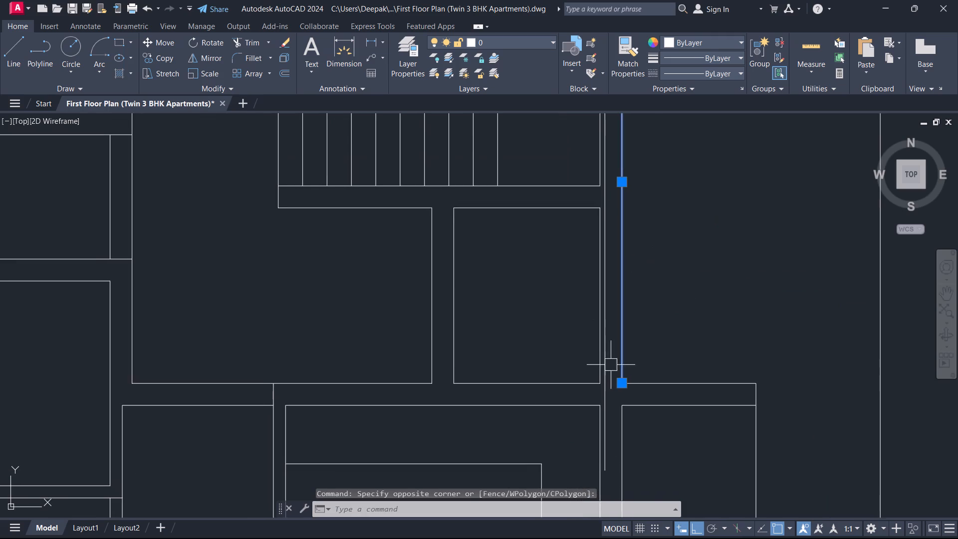
scroll(570, 422, up, 3)
middle_drag(667, 302, 663, 380)
scroll(668, 378, up, 2)
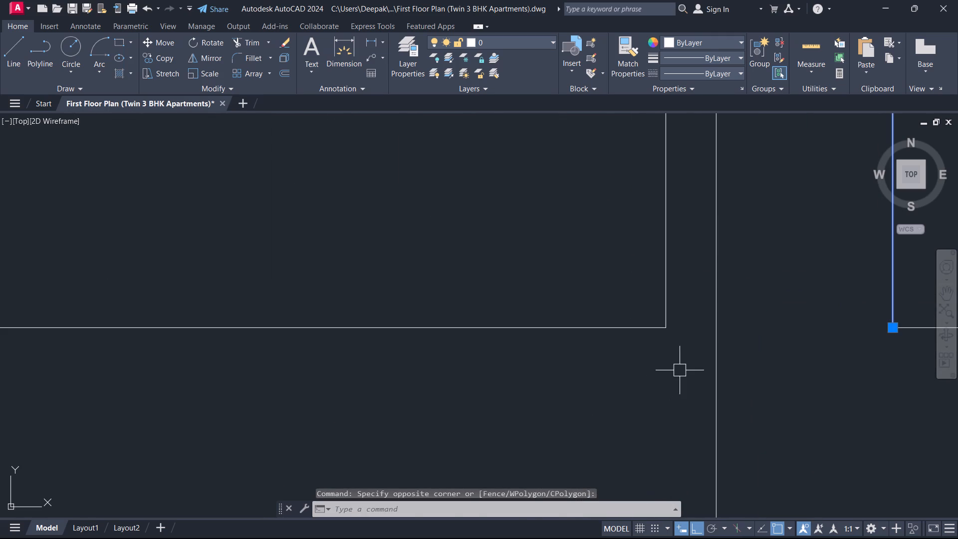
drag(681, 370, 674, 361)
scroll(502, 255, down, 4)
middle_drag(493, 255, 765, 436)
scroll(575, 261, down, 4)
scroll(564, 208, up, 1)
middle_drag(564, 208, 563, 284)
click(548, 284)
scroll(556, 329, up, 4)
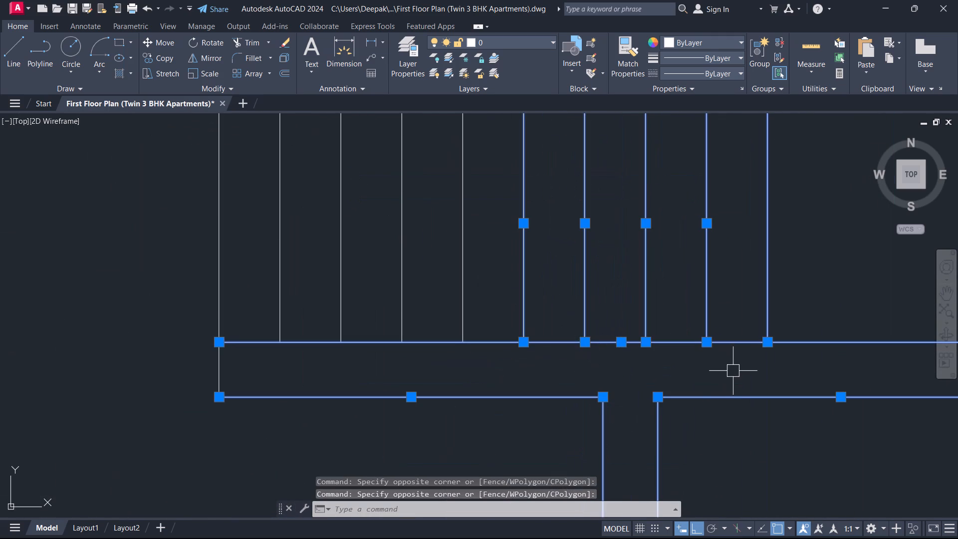
scroll(810, 264, down, 2)
middle_drag(810, 264, 688, 422)
drag(697, 422, 687, 416)
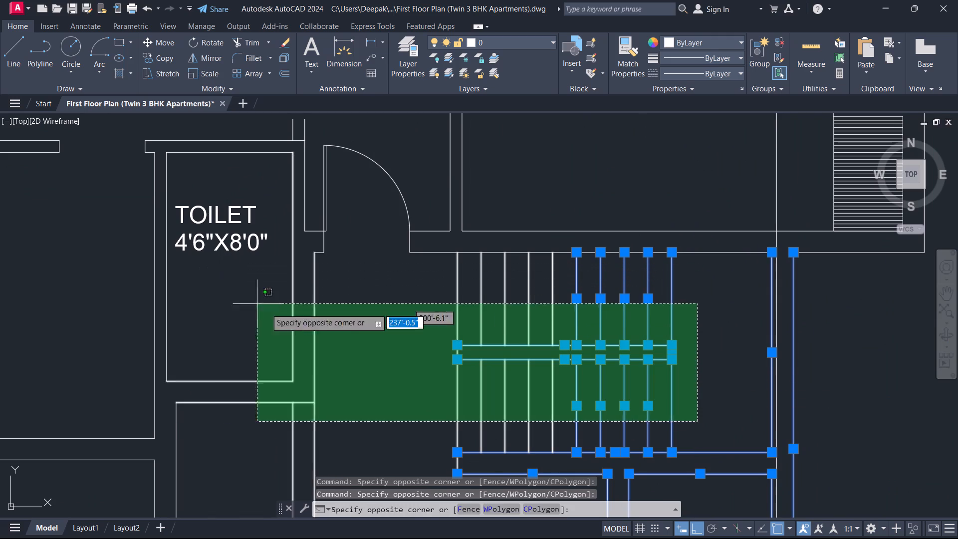
click(402, 298)
middle_drag(634, 338, 478, 293)
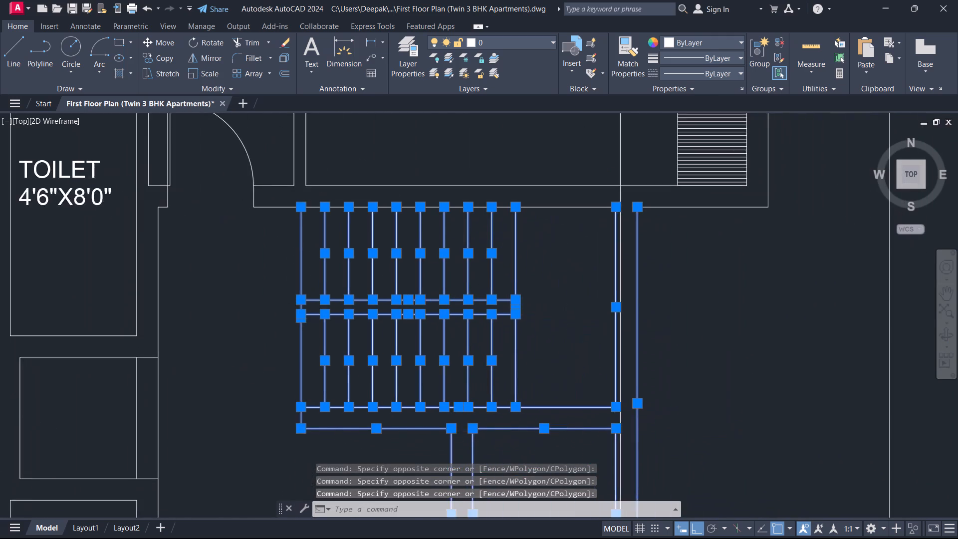
scroll(600, 287, up, 2)
scroll(607, 282, down, 2)
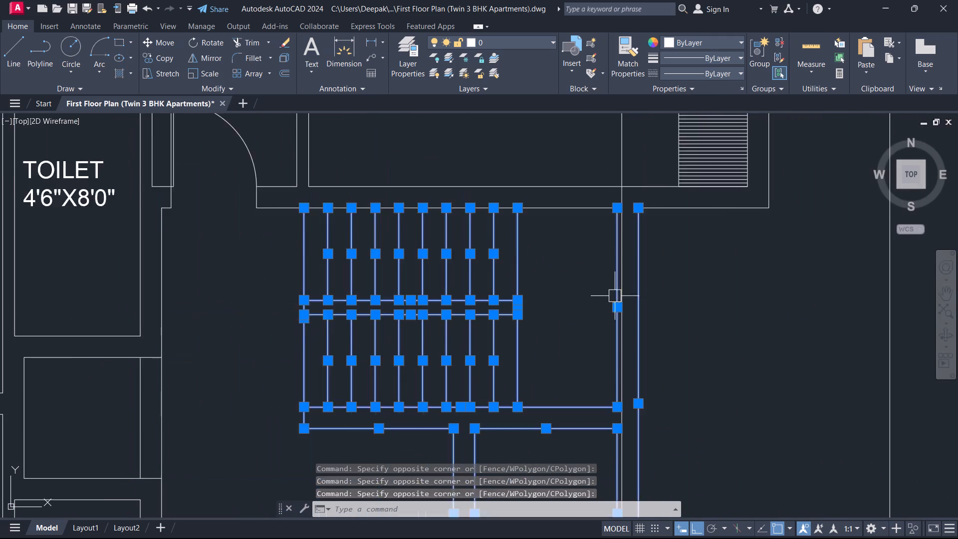
scroll(615, 296, down, 1)
scroll(625, 279, up, 2)
scroll(594, 249, up, 1)
middle_drag(594, 249, 582, 287)
key(m)
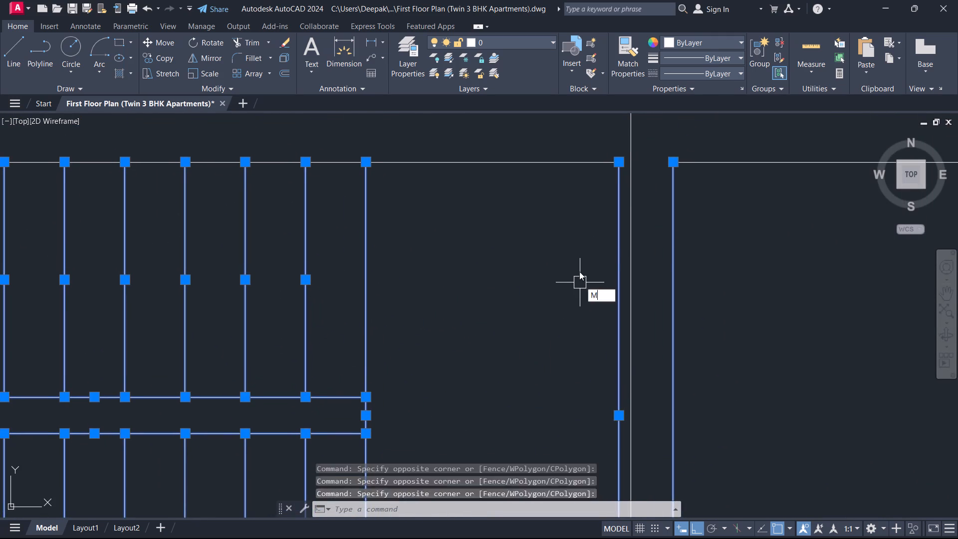
key(space)
click(617, 164)
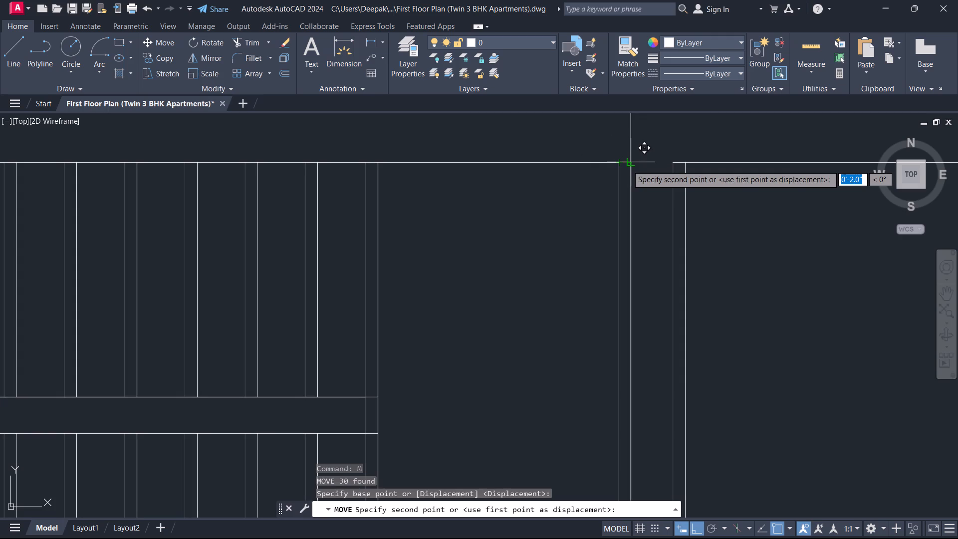
click(627, 165)
key(Escape)
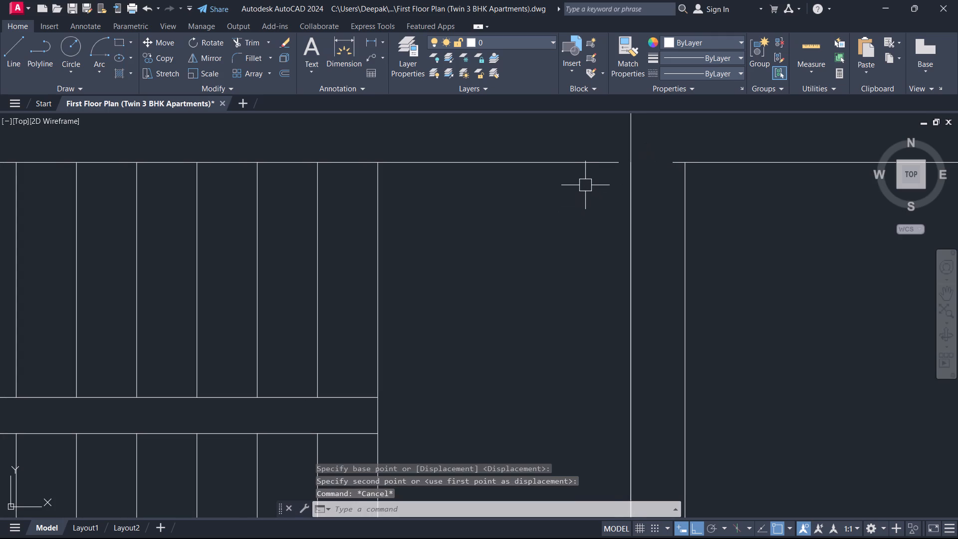
Extend the wall line along the staircase's north side east to the moved inner wall line.
key(e)
text(X)
key(space)
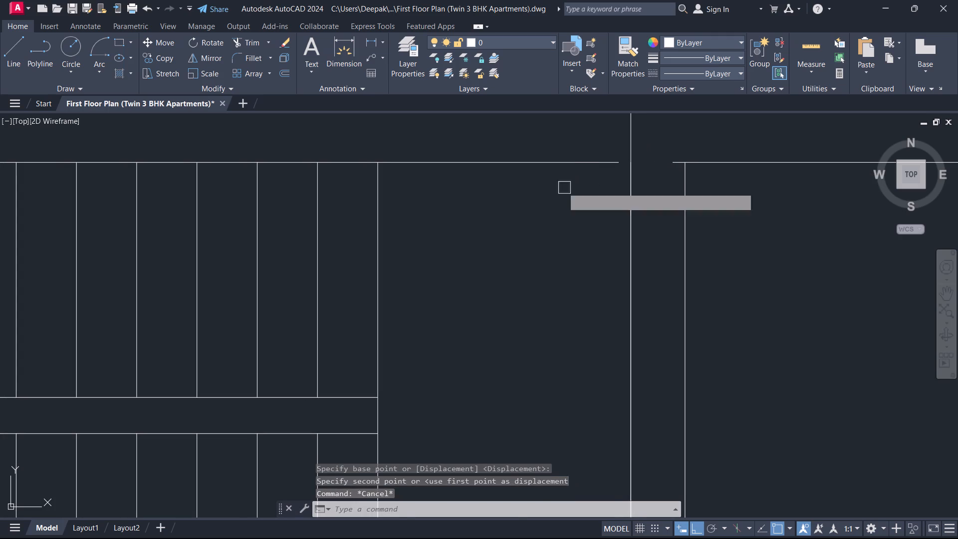
click(545, 189)
click(579, 131)
key(Escape)
Trim the short overhang of the master bedroom's outer south wall line at the moved outer east wall line.
scroll(621, 176, down, 2)
scroll(646, 181, up, 3)
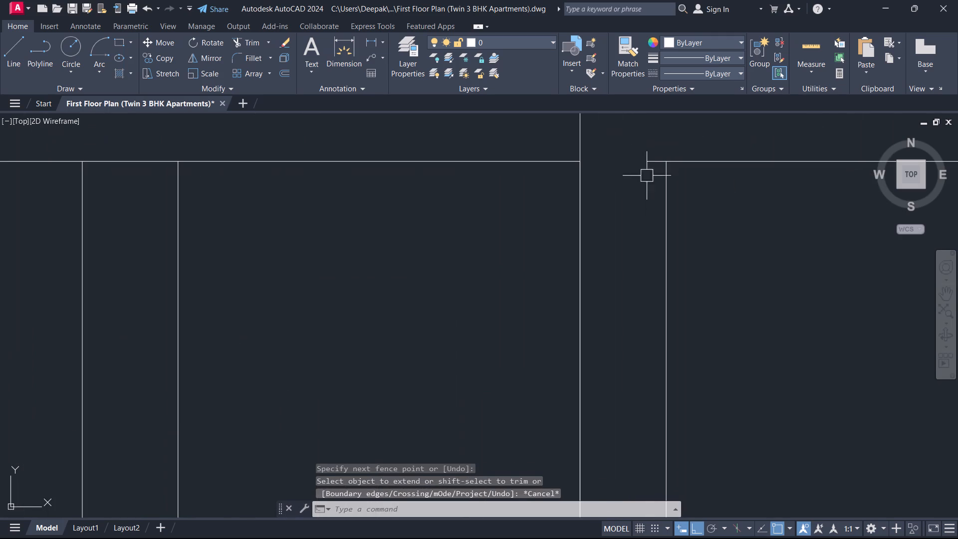
scroll(648, 177, up, 1)
text(TR)
key(space)
click(651, 179)
click(655, 131)
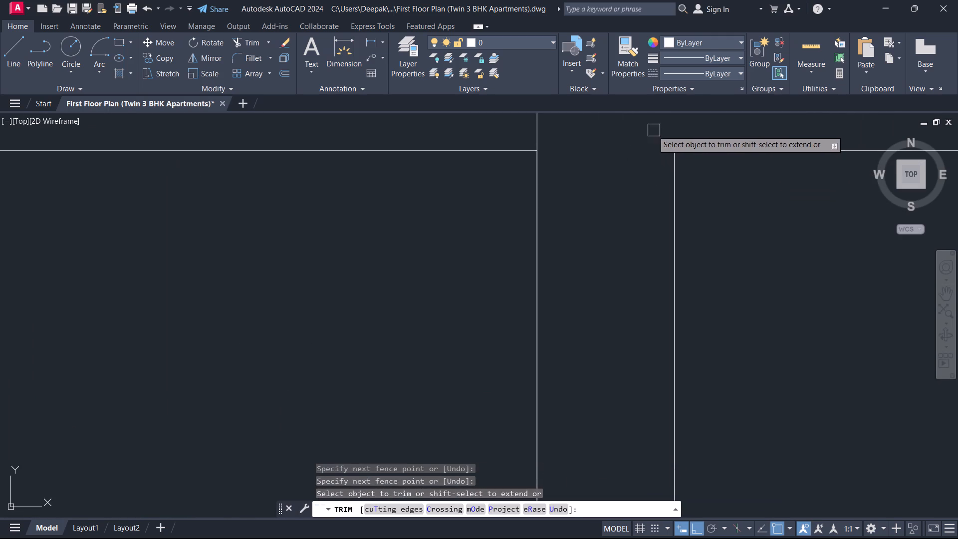
scroll(616, 135, down, 2)
middle_drag(616, 135, 583, 285)
scroll(570, 273, up, 1)
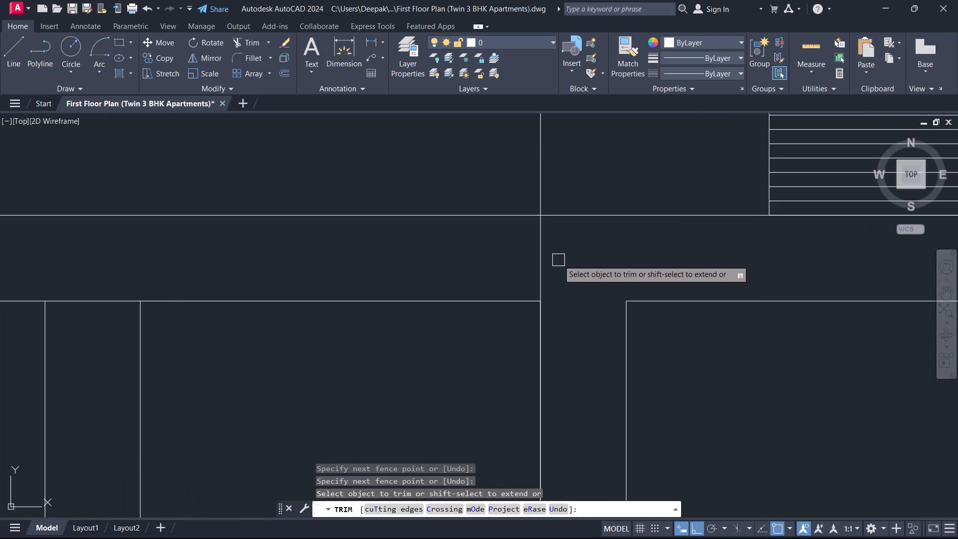
scroll(554, 257, down, 5)
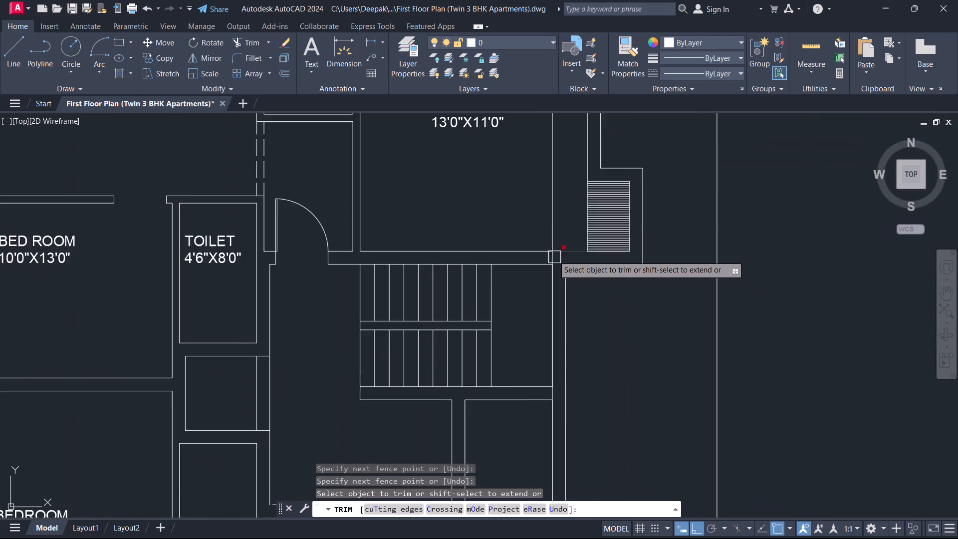
scroll(553, 256, down, 4)
middle_drag(560, 204, 524, 373)
scroll(520, 369, up, 5)
key(Escape)
Trim the guide line between the kitchen counter and south wall, and erase its remainder running through the toilet.
scroll(527, 264, up, 1)
middle_drag(527, 262, 455, 538)
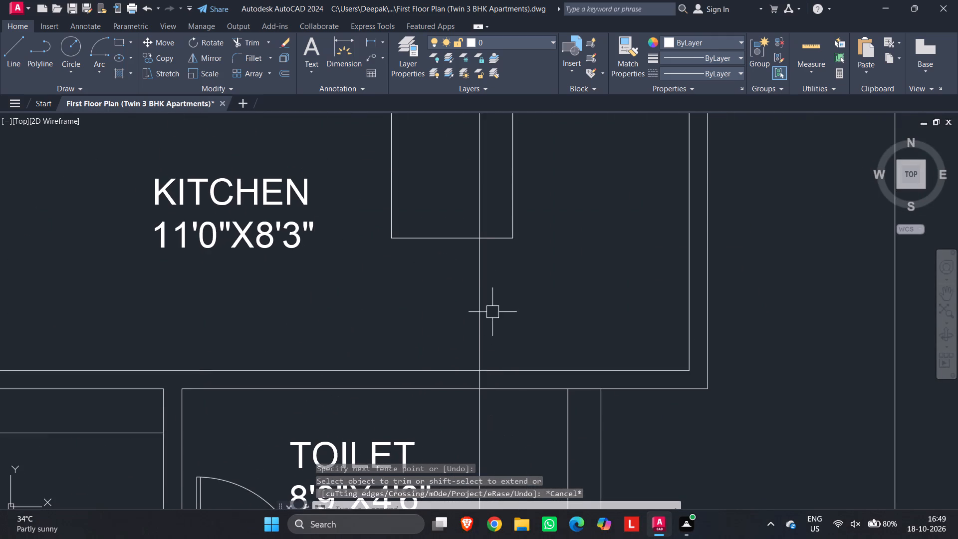
middle_drag(493, 279, 495, 318)
text(TR)
key(space)
drag(504, 317, 498, 318)
click(423, 318)
key(Escape)
middle_drag(534, 410, 586, 216)
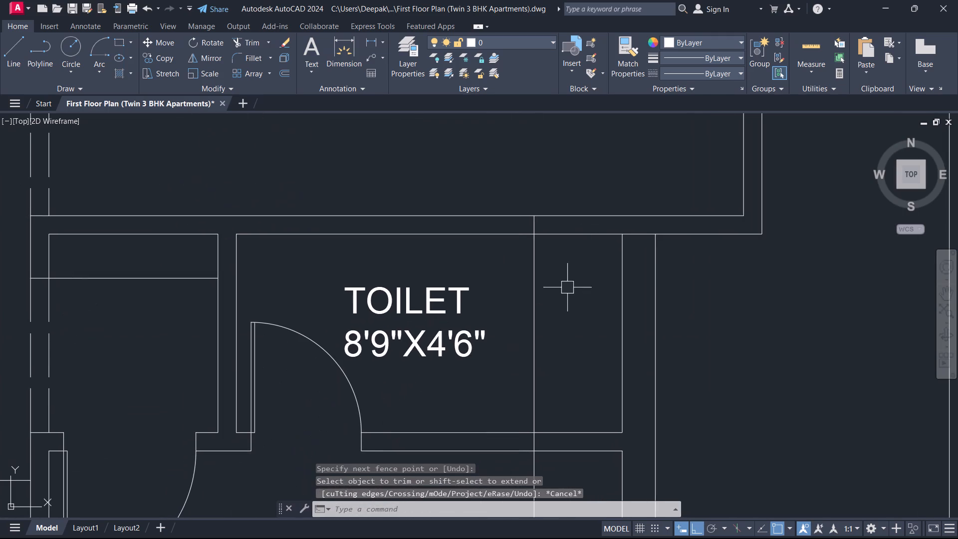
drag(558, 313, 554, 313)
click(531, 298)
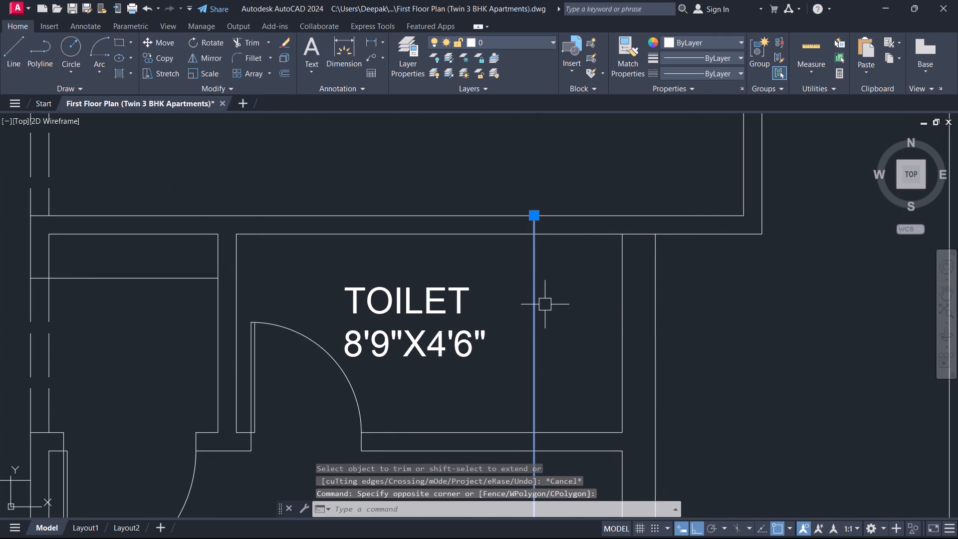
key(Delete)
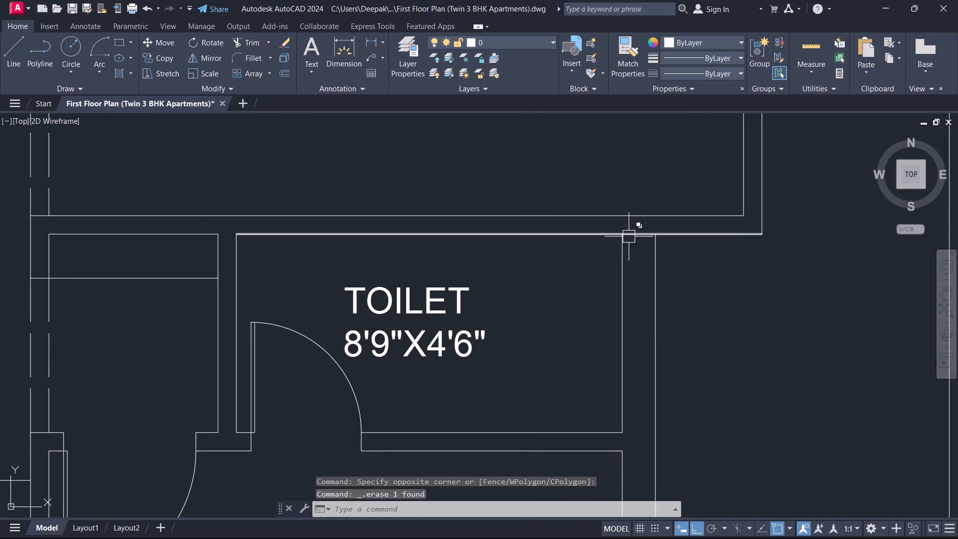
Trim the kitchen's outer south wall line between the two east wall lines of the first apartment's toilet.
text(TR)
key(space)
scroll(632, 236, up, 1)
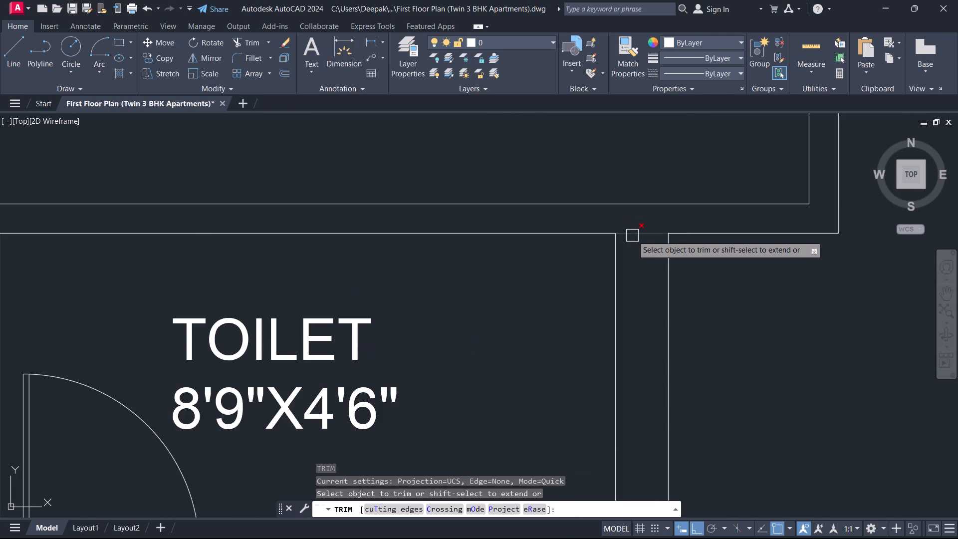
scroll(632, 236, up, 1)
click(632, 235)
key(Escape)
Stretch the first toilet's inner east wall line south to the bottom wall of the second apartment's toilet area.
scroll(579, 293, down, 2)
middle_drag(577, 319, 553, 223)
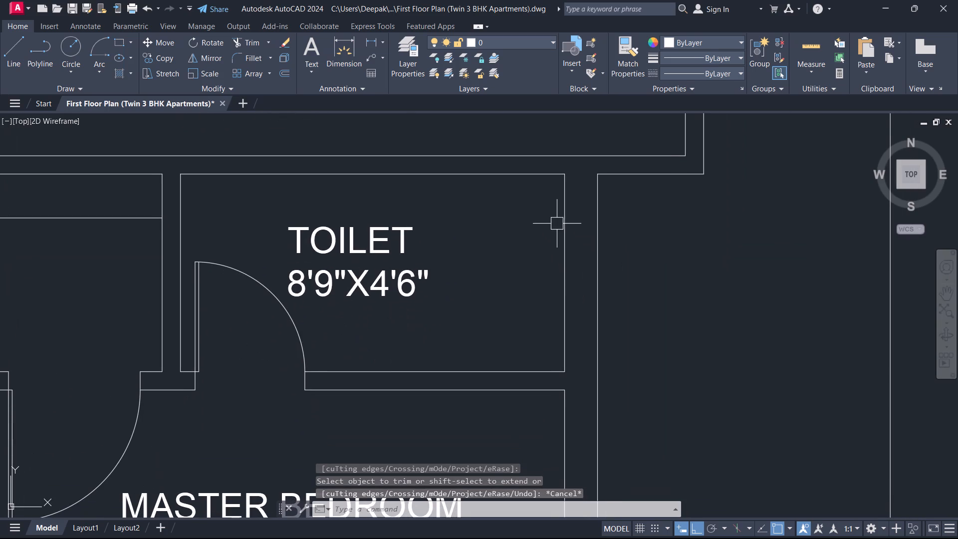
click(564, 269)
click(565, 374)
scroll(594, 383, down, 5)
middle_drag(623, 387, 557, 111)
scroll(519, 343, up, 3)
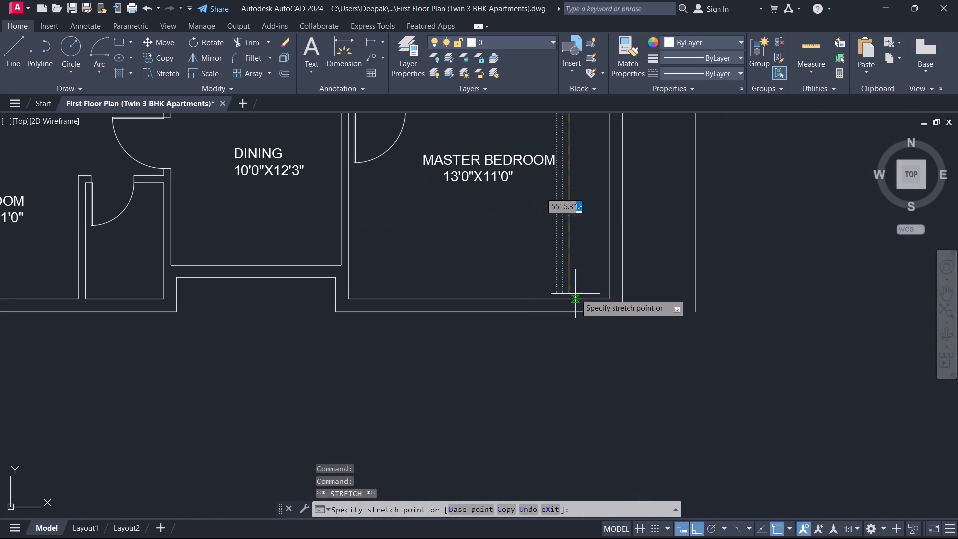
middle_drag(568, 210, 531, 480)
scroll(496, 343, up, 2)
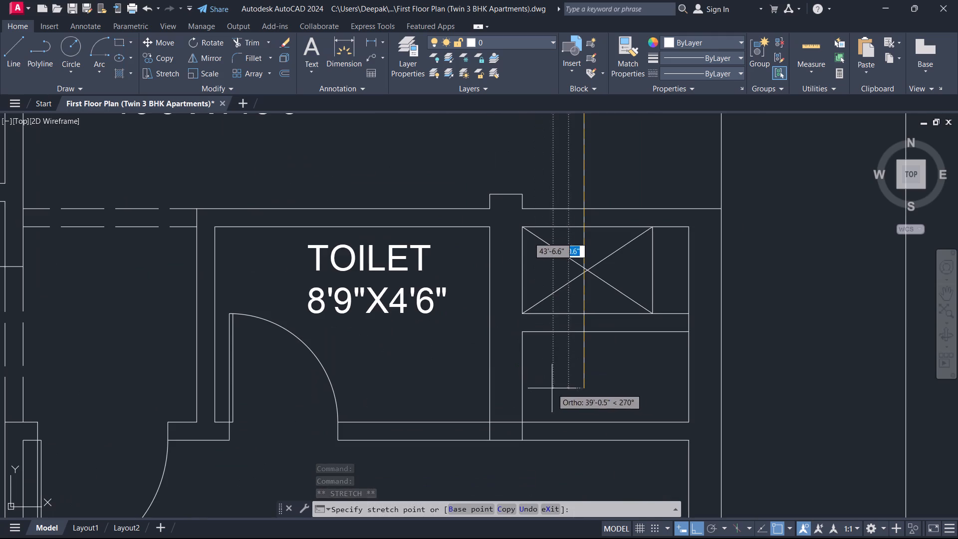
click(585, 423)
key(Escape)
Erase the two vertical partition lines between the second apartment's toilet and the crossed space.
drag(536, 387, 514, 376)
click(466, 351)
scroll(496, 252, down, 1)
middle_drag(496, 252, 483, 290)
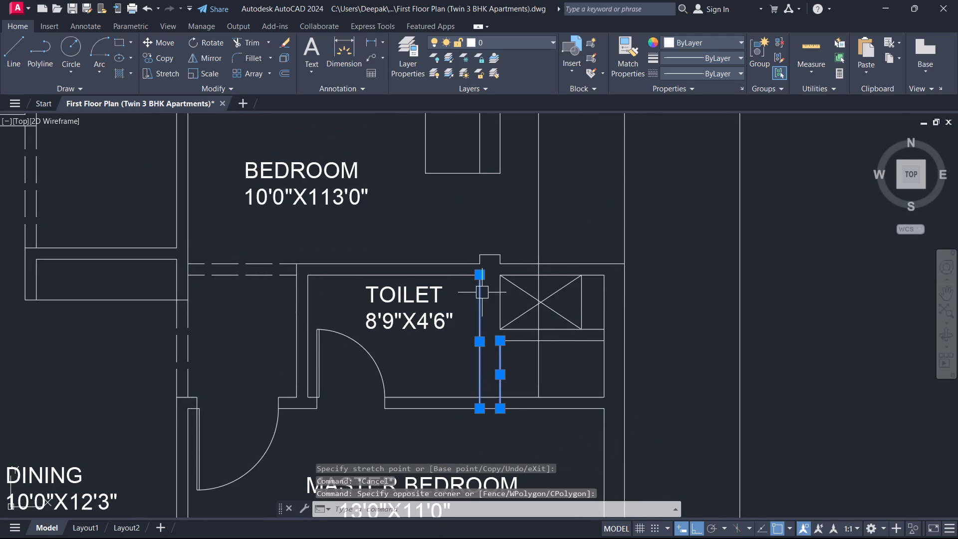
key(Delete)
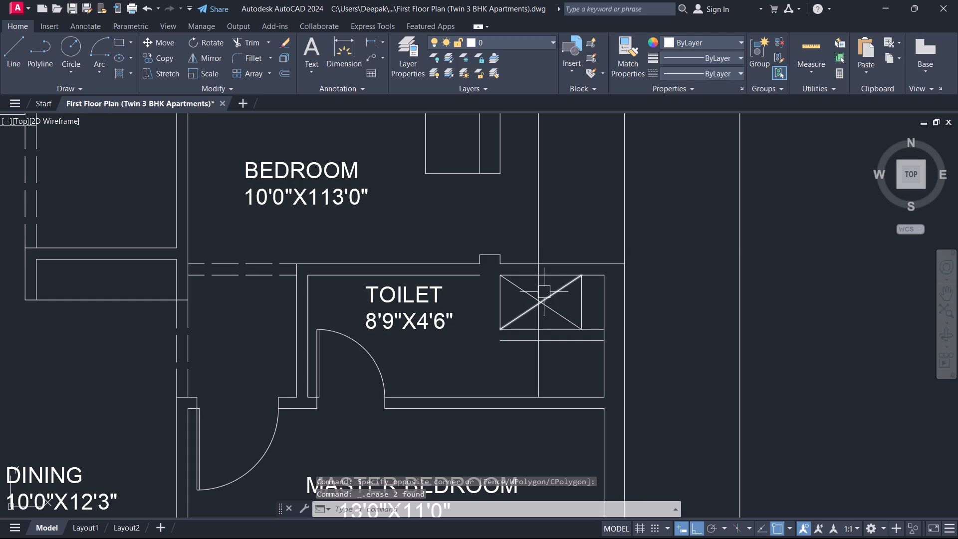
scroll(497, 386, up, 1)
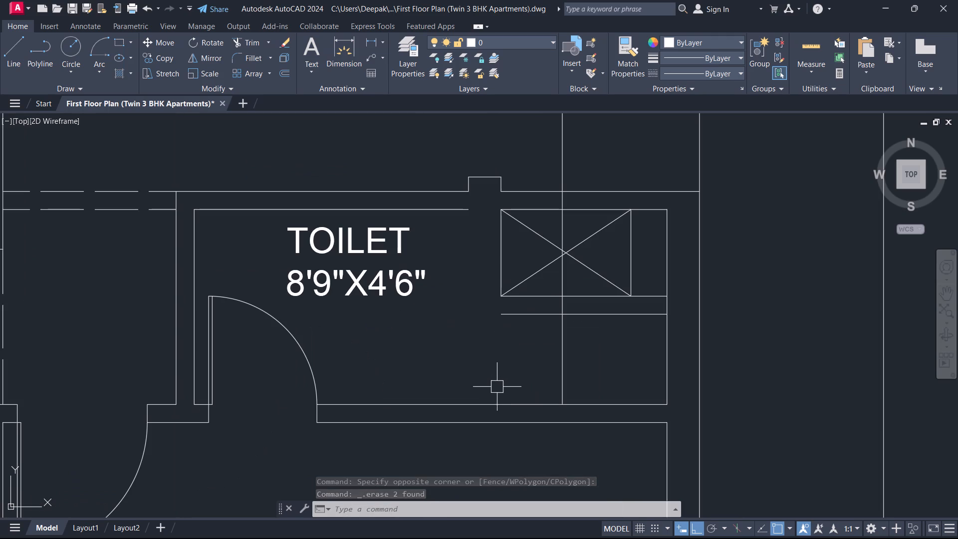
Trim the crossed space and its two lower wall lines west of the extended wall line in the second apartment's toilet.
middle_drag(530, 347, 509, 382)
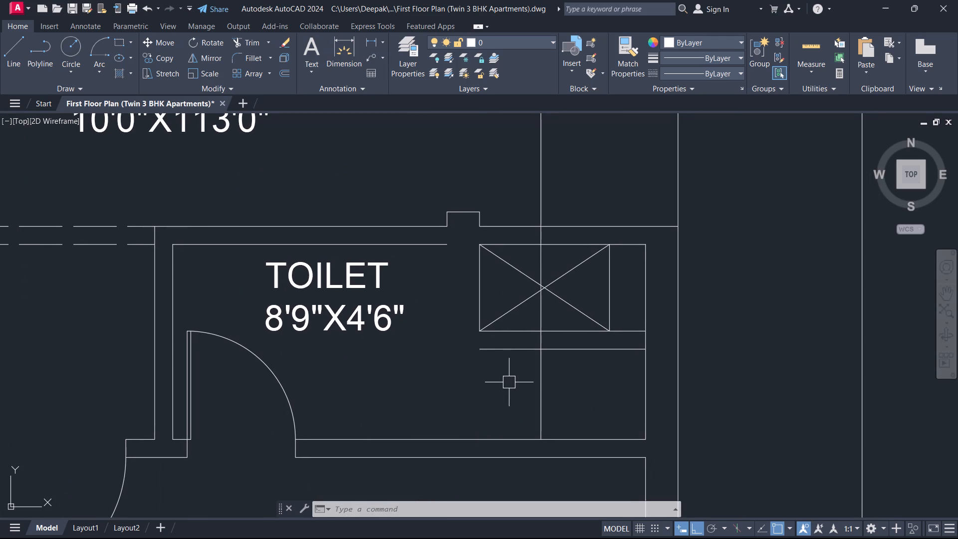
text(TR)
key(space)
drag(512, 376, 505, 296)
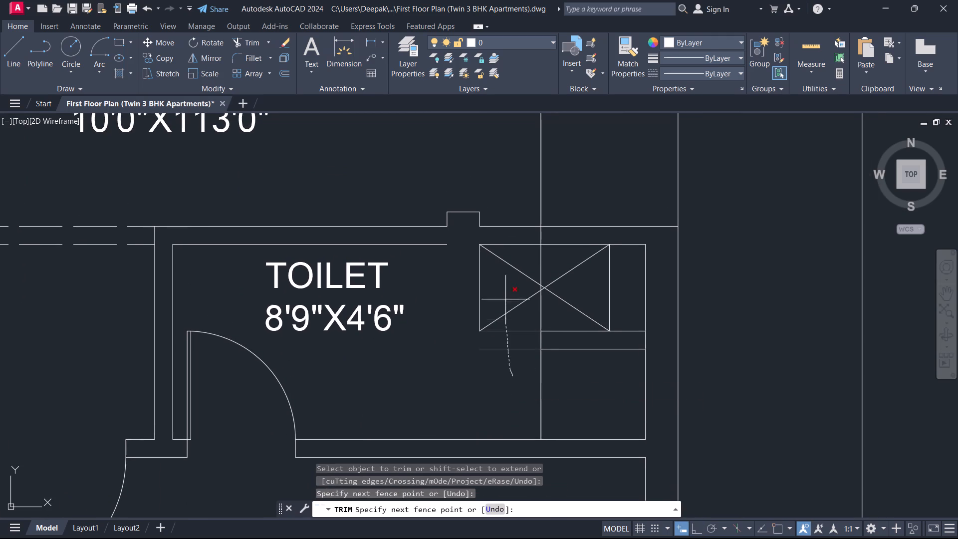
drag(505, 296, 462, 290)
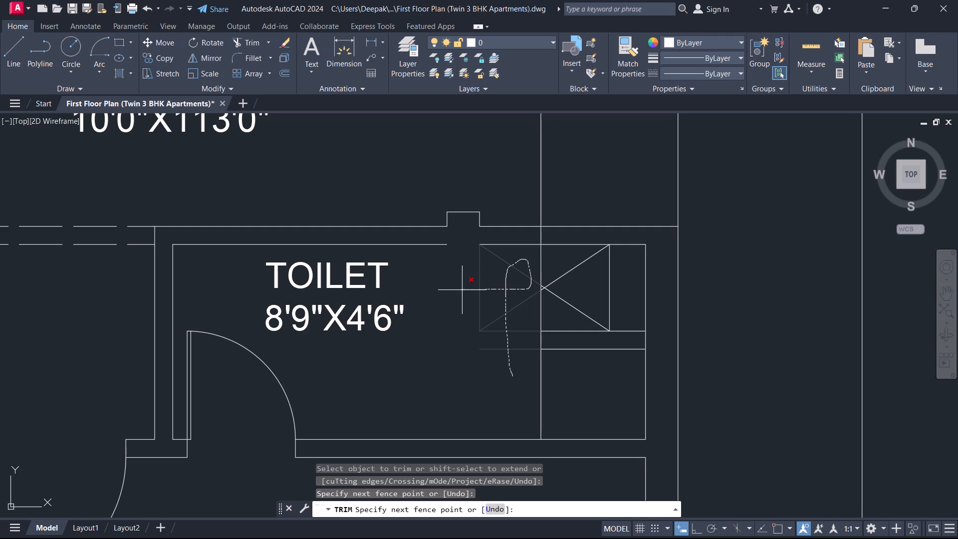
drag(462, 290, 492, 266)
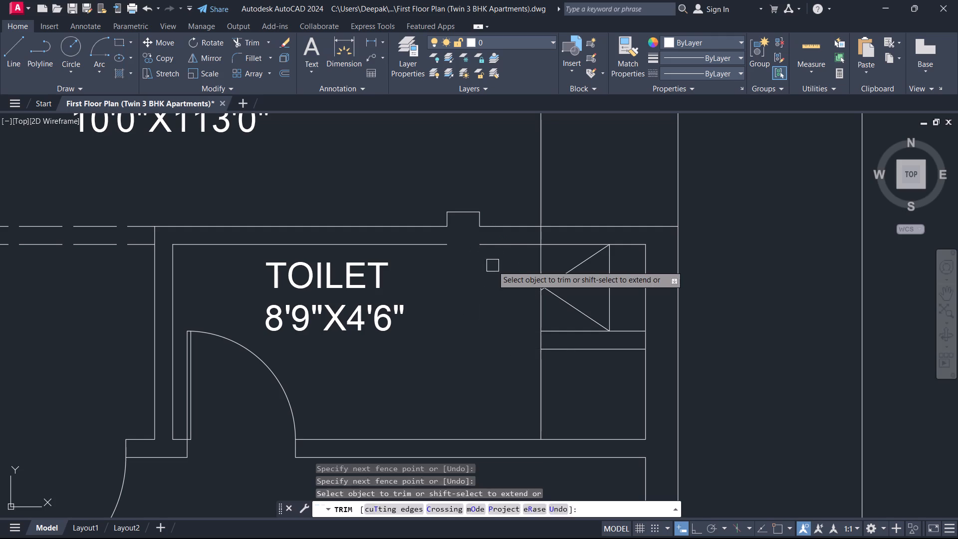
click(492, 266)
key(Escape)
Erase the three remaining lines of the crossed symbol in the space east of the second apartment's toilet.
scroll(519, 247, down, 1)
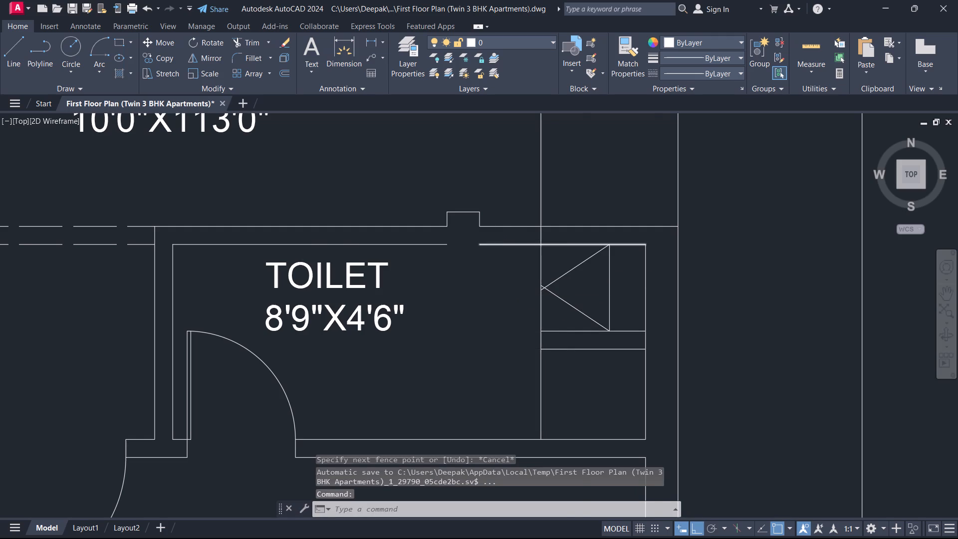
scroll(519, 247, down, 1)
middle_drag(533, 194, 486, 270)
scroll(486, 272, down, 1)
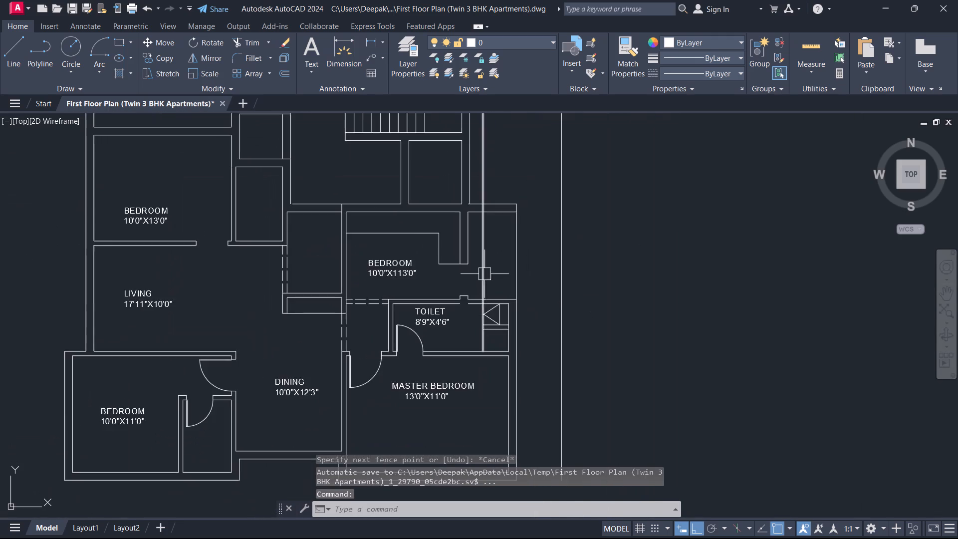
scroll(492, 312, up, 3)
scroll(506, 352, up, 2)
scroll(541, 320, down, 3)
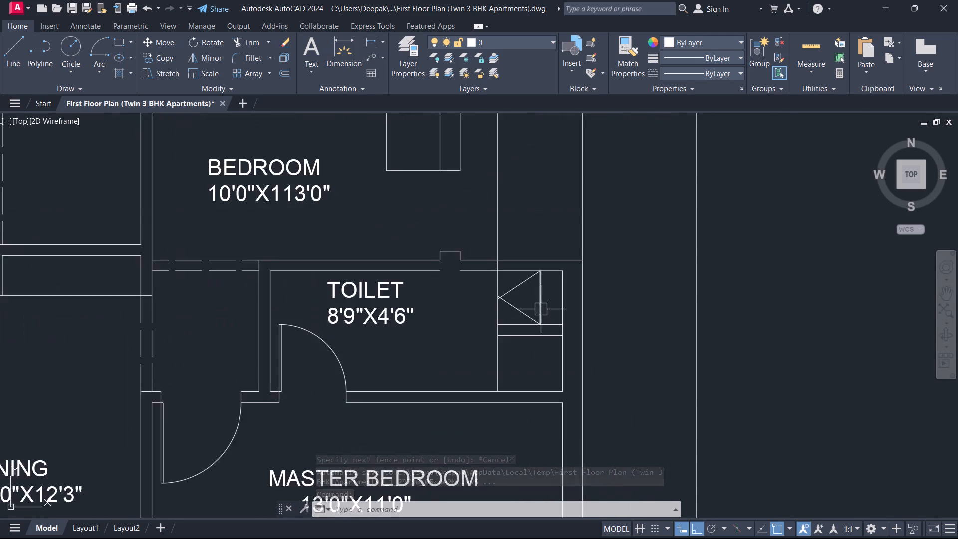
middle_drag(539, 308, 467, 334)
scroll(482, 326, down, 1)
scroll(494, 305, up, 3)
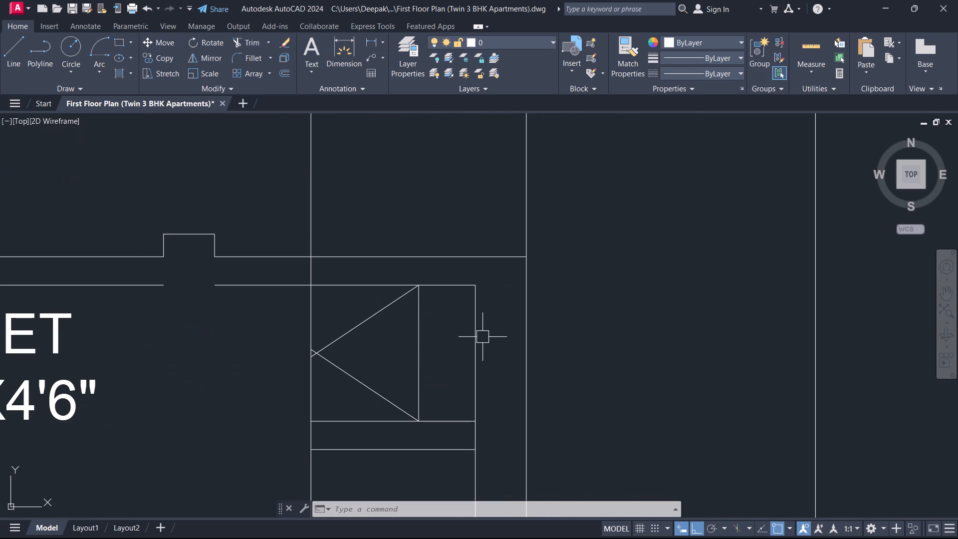
click(438, 371)
click(329, 327)
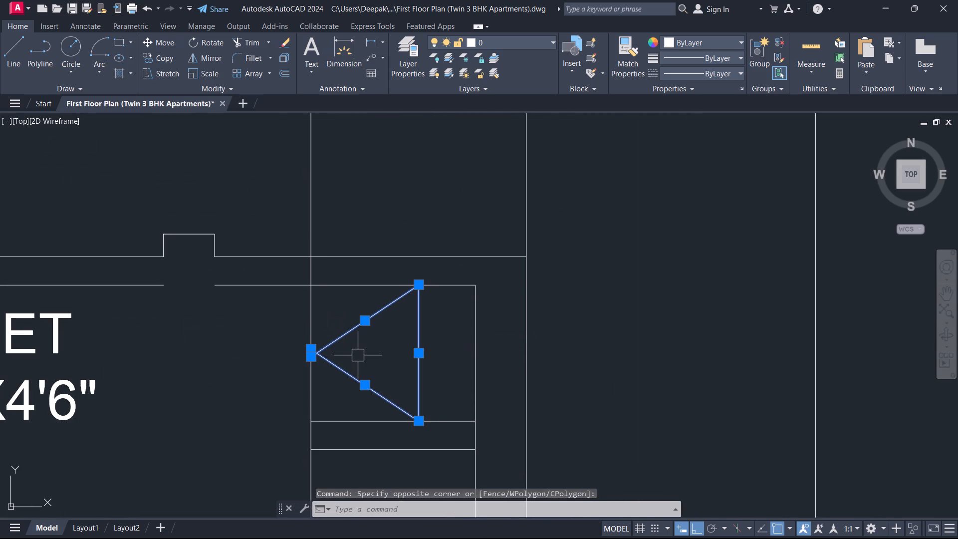
key(Delete)
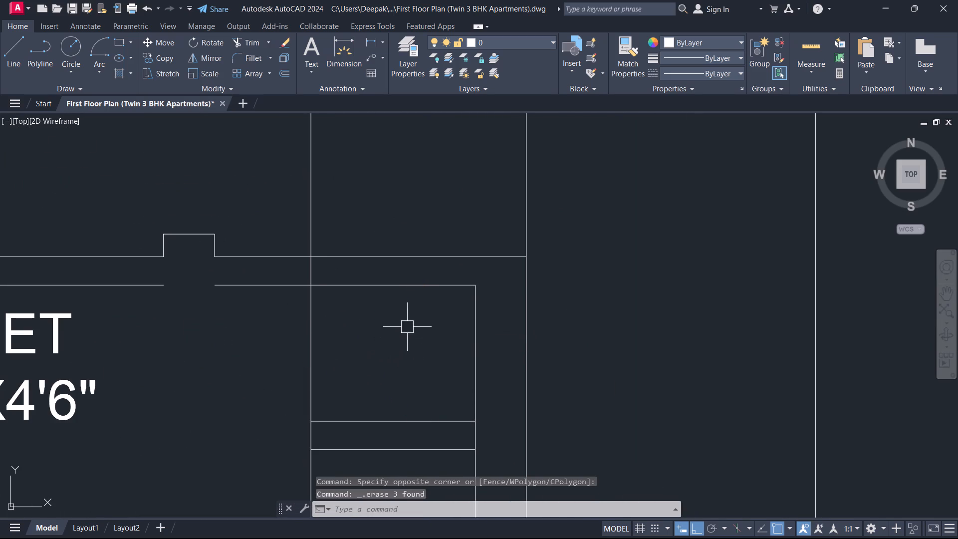
Extend the lower wall line beneath the cleared space east to the outer east wall.
middle_drag(374, 363, 482, 259)
scroll(467, 364, down, 1)
middle_drag(462, 397, 503, 336)
scroll(462, 397, up, 1)
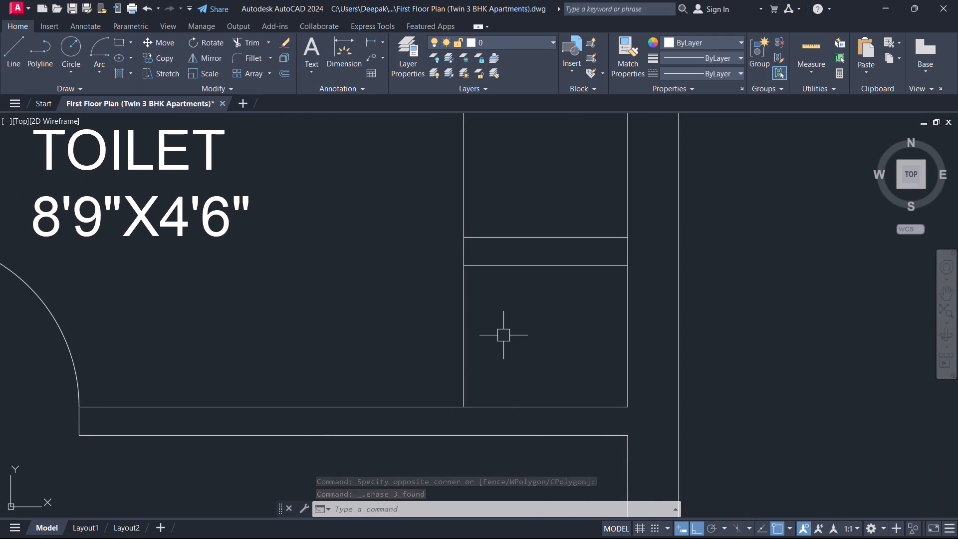
text(EX)
key(space)
click(569, 265)
key(Escape)
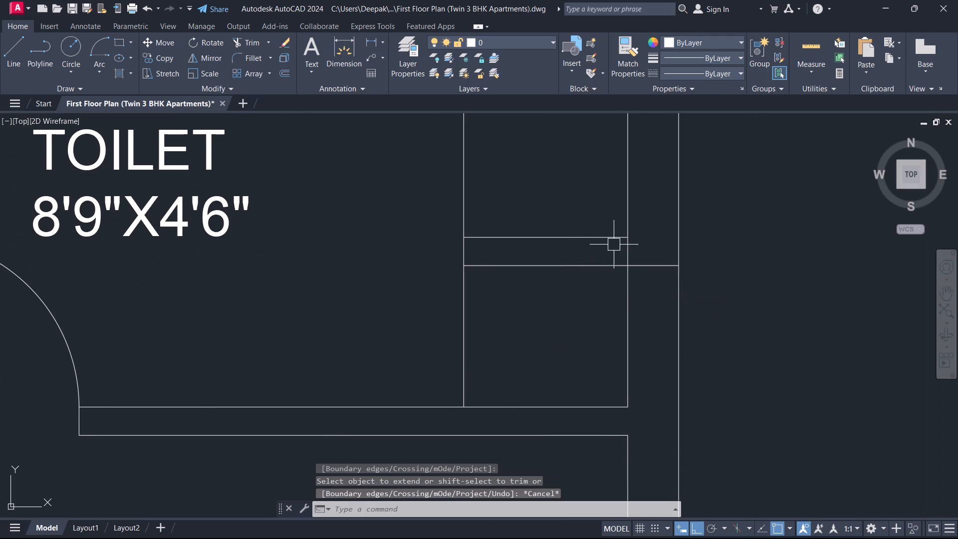
Trim the inner east wall line between the two horizontal wall lines below the cleared space.
middle_drag(617, 238, 515, 292)
scroll(521, 236, up, 1)
click(525, 235)
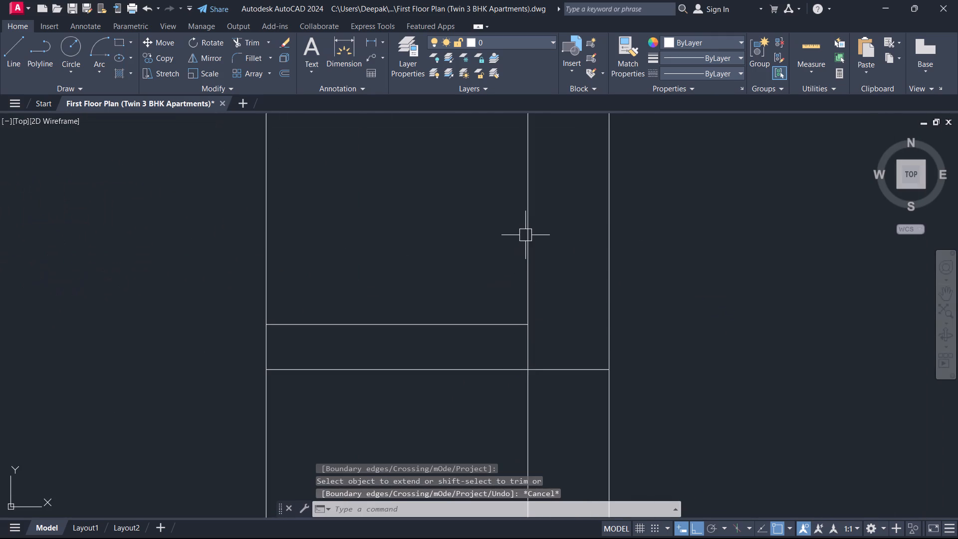
key(Escape)
text(TR)
key(space)
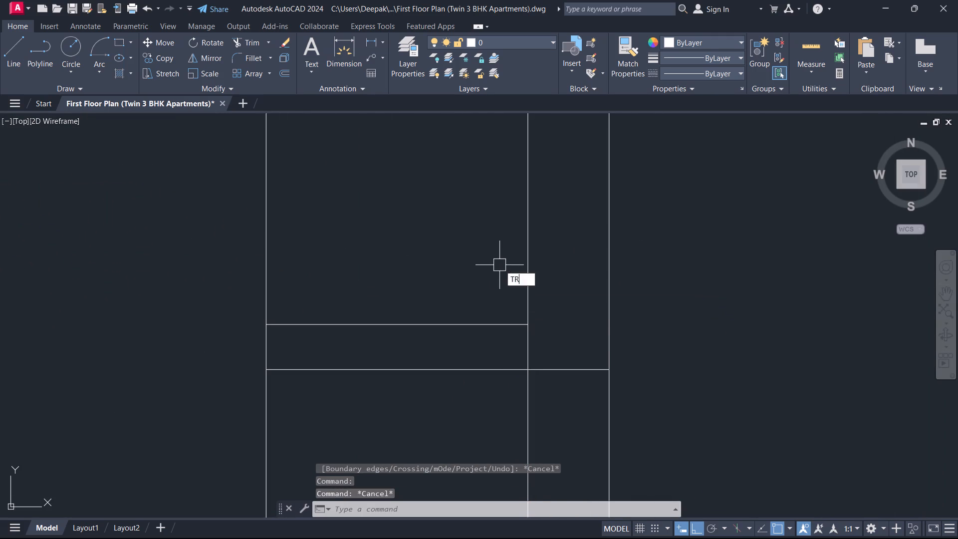
drag(539, 339, 519, 342)
click(490, 349)
key(Escape)
Erase the leftover inner east wall segment between the cleared space's lower wall and the toilet's bottom wall.
drag(552, 419, 540, 416)
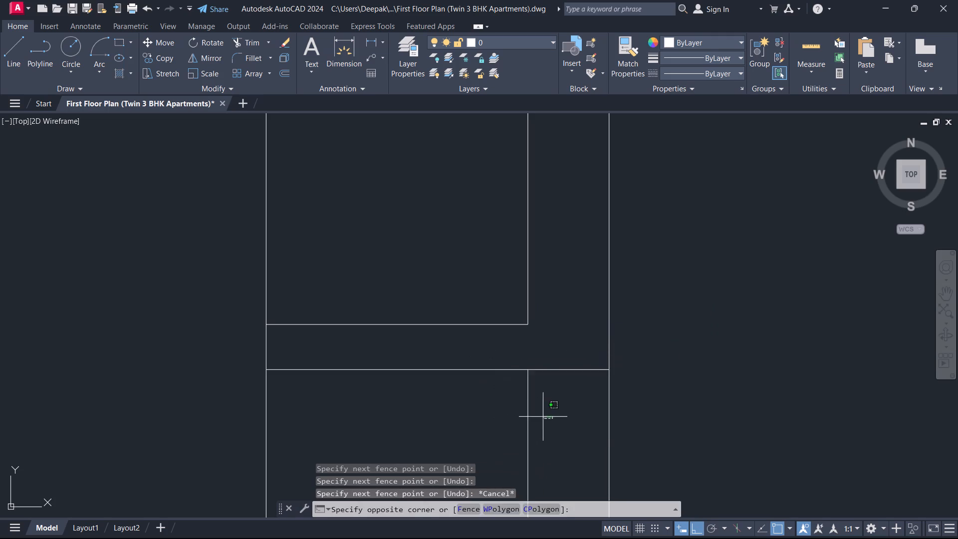
drag(540, 416, 530, 413)
click(514, 411)
scroll(505, 412, down, 3)
middle_drag(499, 410, 544, 263)
scroll(533, 281, up, 1)
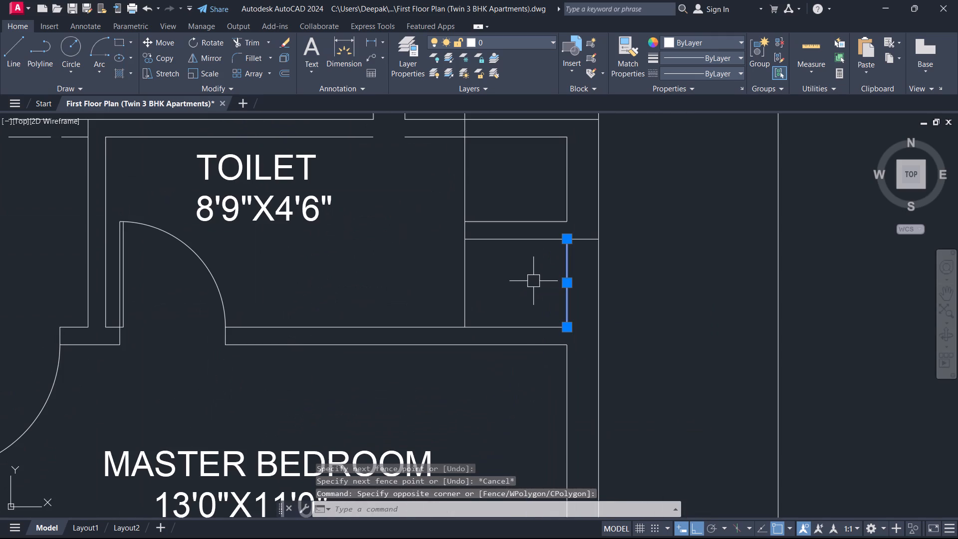
key(Delete)
Extend the upper line of the second apartment toilet's bottom wall east to the outer east wall.
text(EX)
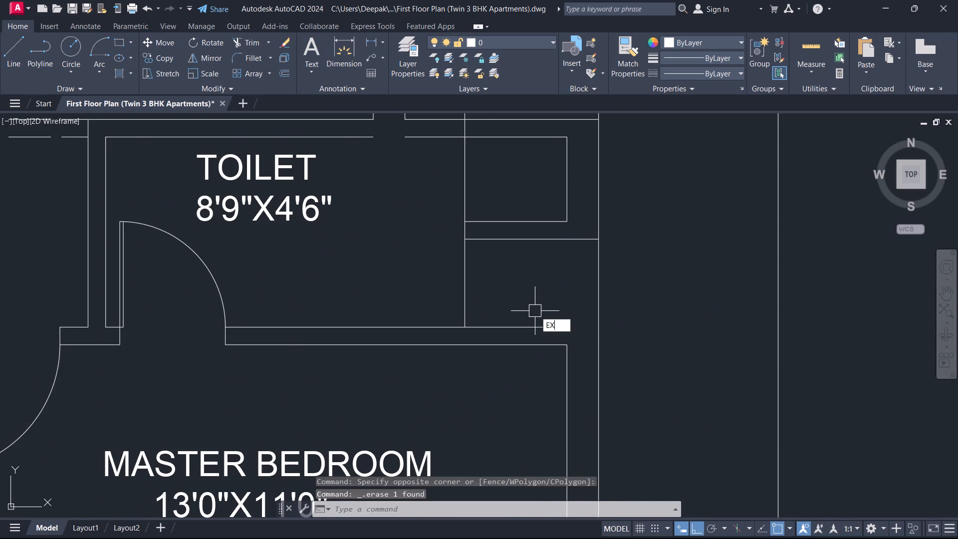
key(space)
click(556, 323)
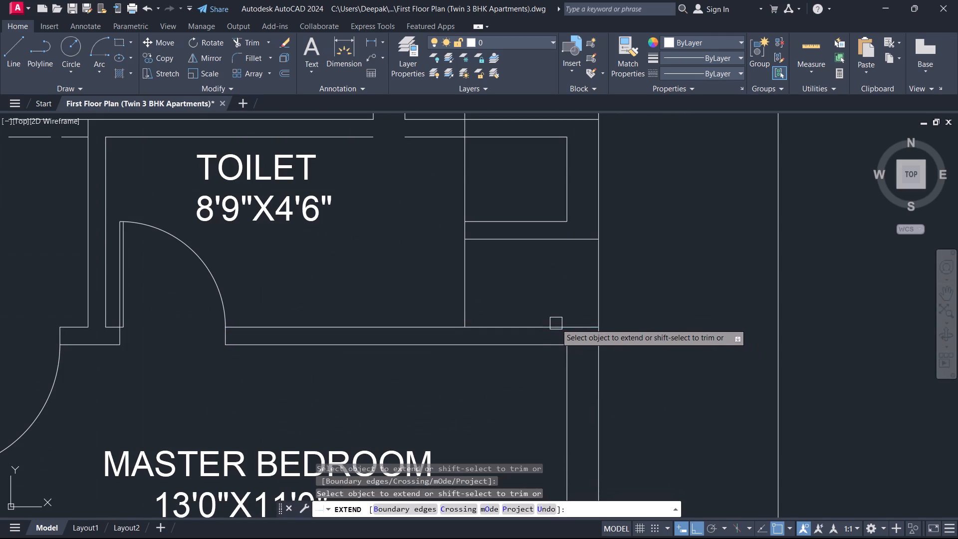
key(Escape)
Offset the long vertical line on the toilet's east side by 5 toward the east.
middle_drag(535, 275, 519, 360)
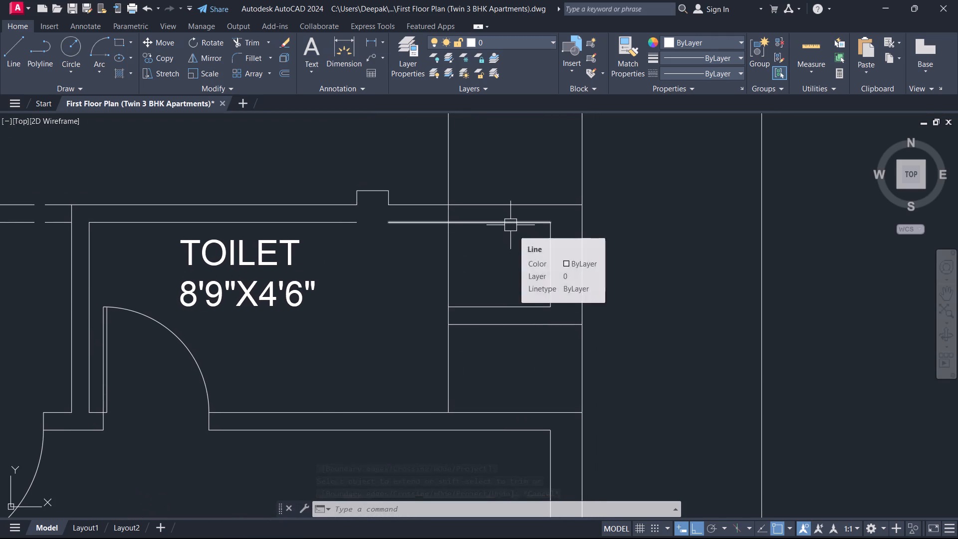
middle_drag(518, 247, 498, 287)
scroll(522, 241, down, 3)
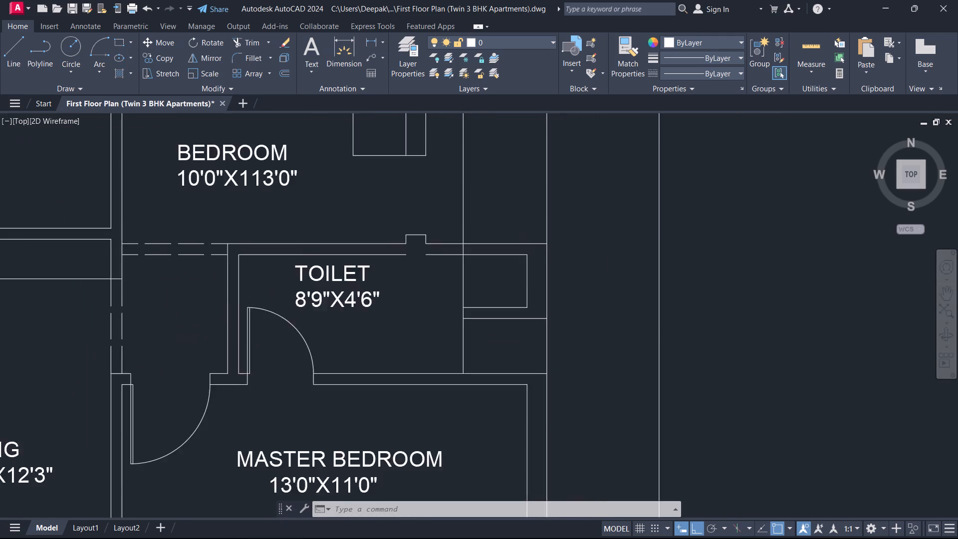
middle_drag(519, 214, 492, 317)
scroll(493, 316, down, 3)
scroll(498, 261, up, 3)
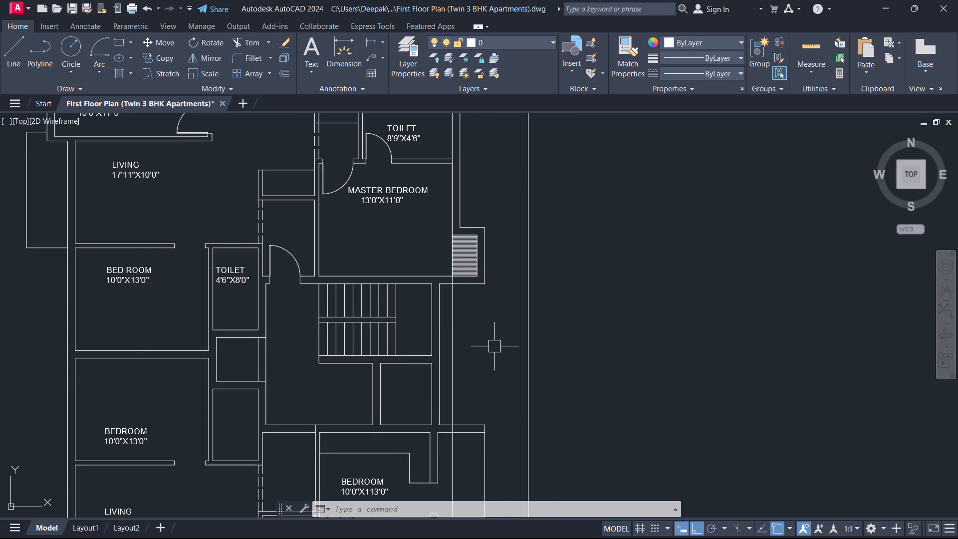
middle_drag(494, 353, 521, 189)
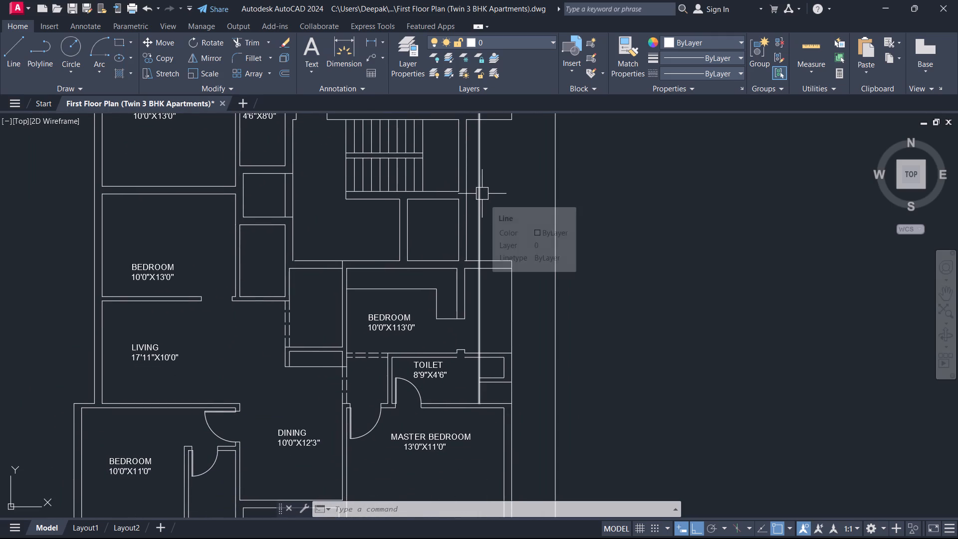
key(o)
key(space)
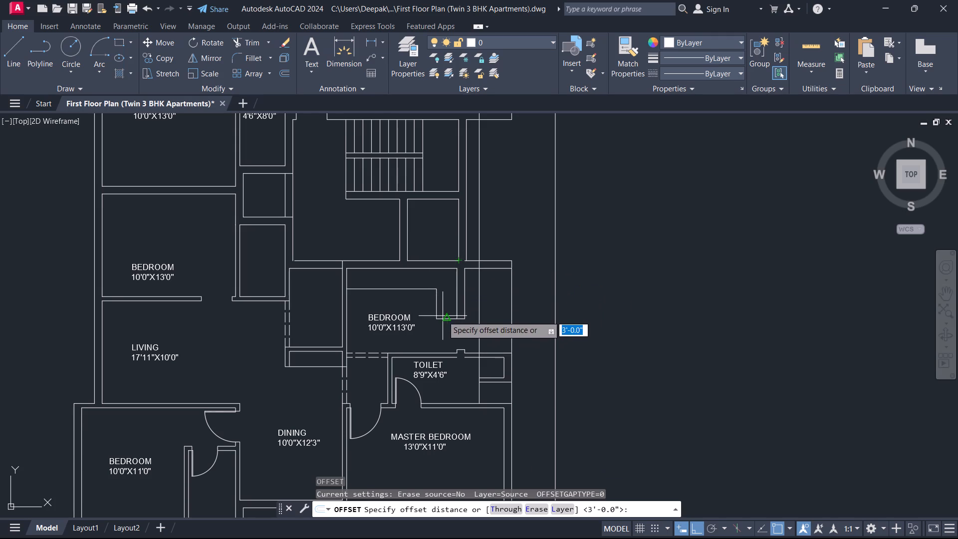
middle_drag(442, 309, 459, 214)
scroll(452, 237, up, 1)
scroll(502, 257, up, 1)
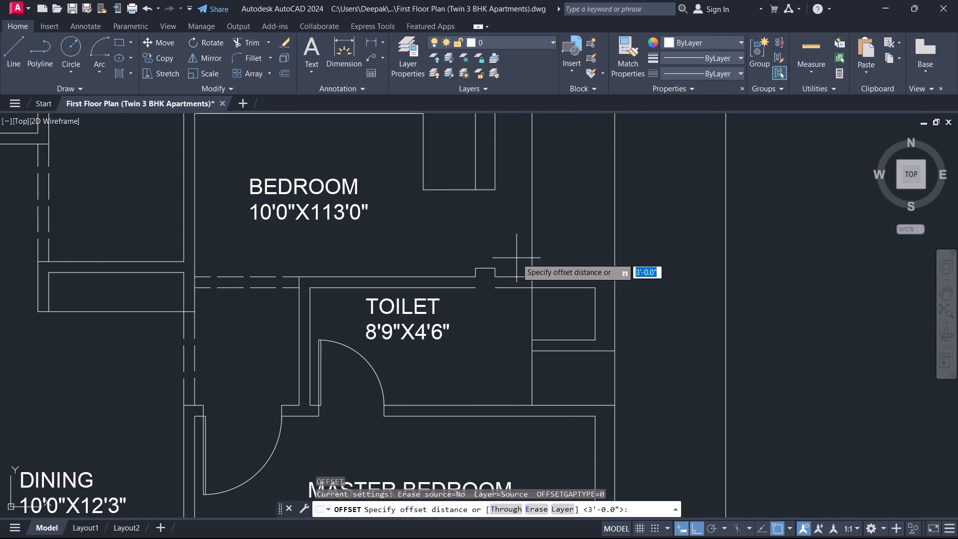
key(5)
key(Return)
click(531, 308)
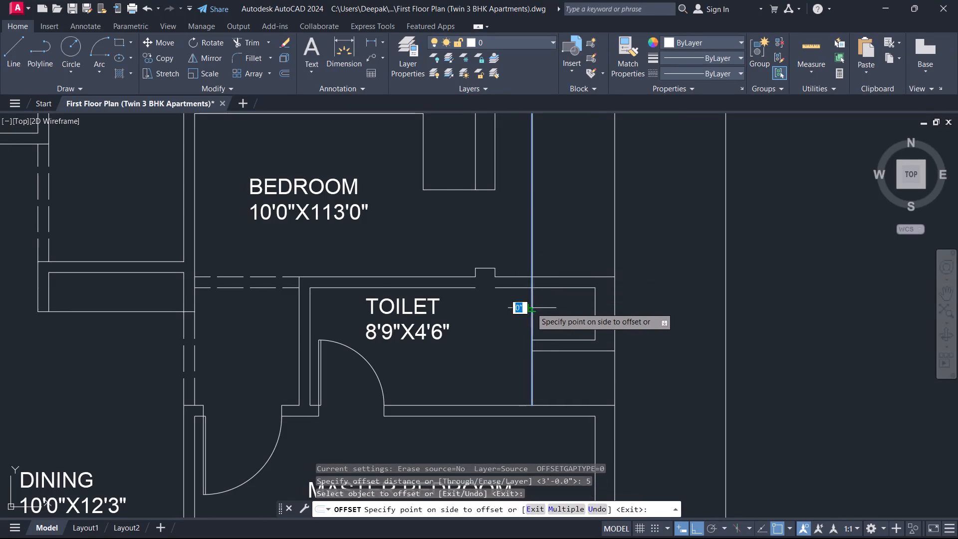
click(537, 309)
key(Escape)
Trim the overlapping lines where the offset wall meets the two wall lines beneath the cleared space.
scroll(535, 350, up, 3)
middle_drag(553, 379, 546, 314)
key(t)
key(r)
key(space)
drag(580, 253, 530, 225)
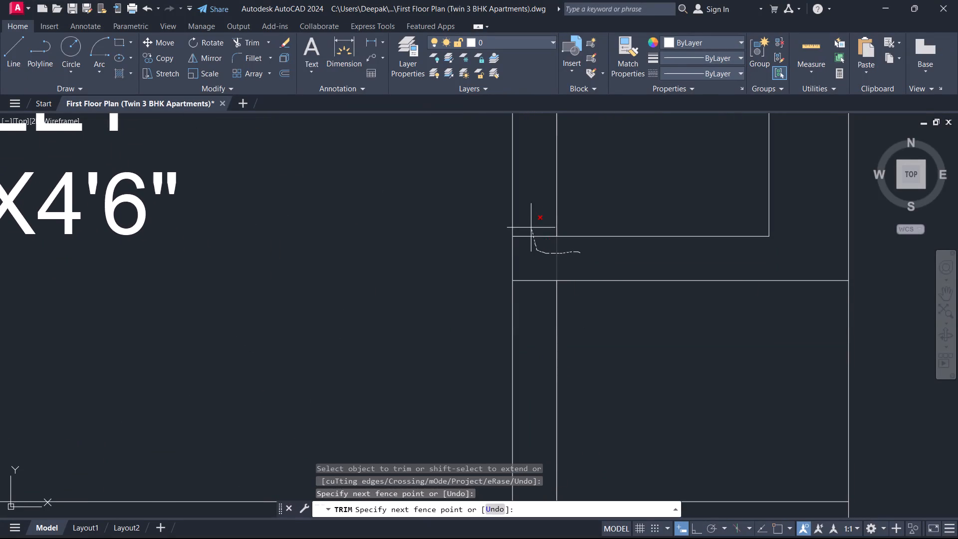
drag(530, 225, 529, 221)
Trim the overlapping lines where the toilet's double east wall lines meet its top wall.
middle_drag(604, 203, 598, 247)
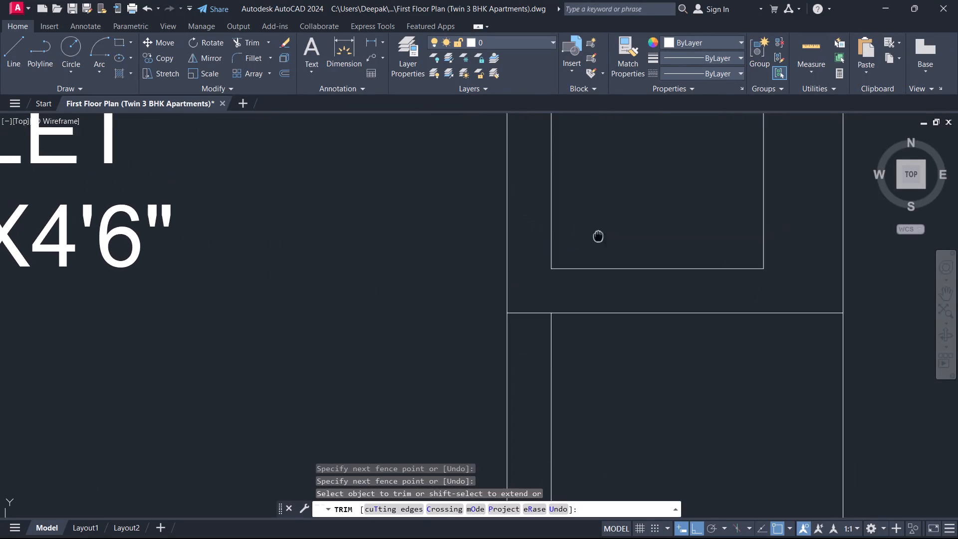
middle_drag(598, 247, 589, 346)
scroll(567, 266, down, 1)
middle_drag(566, 257, 550, 396)
scroll(531, 340, up, 1)
drag(552, 323, 514, 329)
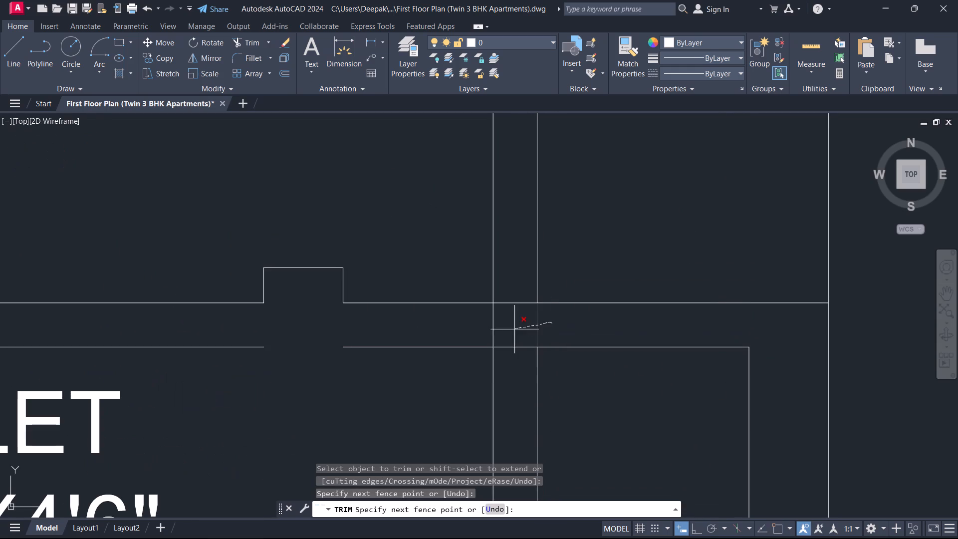
drag(514, 329, 507, 375)
Trim both vertical wall lines crossing the second apartment's bedroom between its north wall and the toilet's top wall.
scroll(520, 296, up, 1)
scroll(520, 279, down, 4)
scroll(534, 225, down, 3)
middle_drag(534, 225, 529, 305)
scroll(535, 224, up, 1)
scroll(529, 306, up, 2)
drag(543, 317, 535, 318)
click(495, 317)
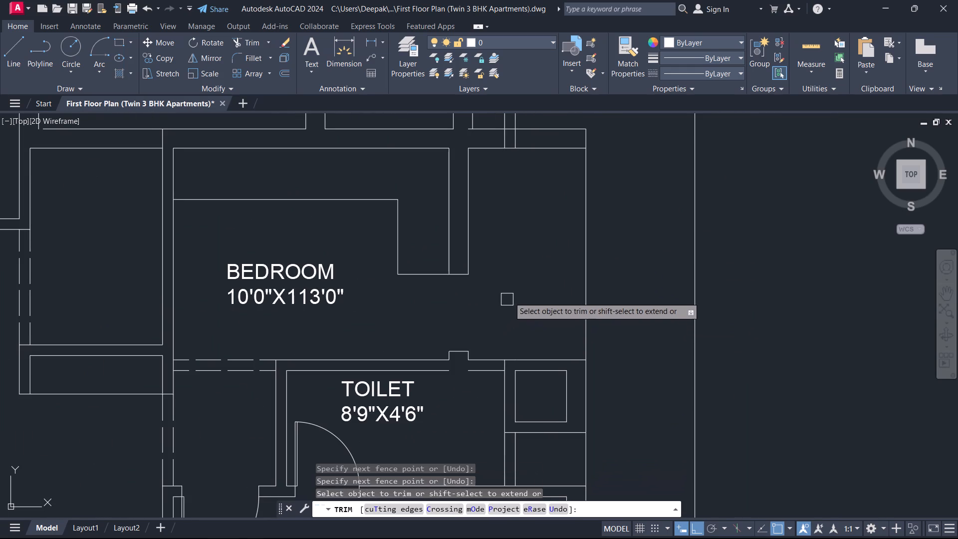
Erase the remaining offset line running along the east side of the first apartment's toilet and master bedroom.
middle_drag(517, 276, 497, 457)
scroll(497, 457, down, 2)
middle_click(497, 458)
key(Escape)
drag(507, 340, 505, 339)
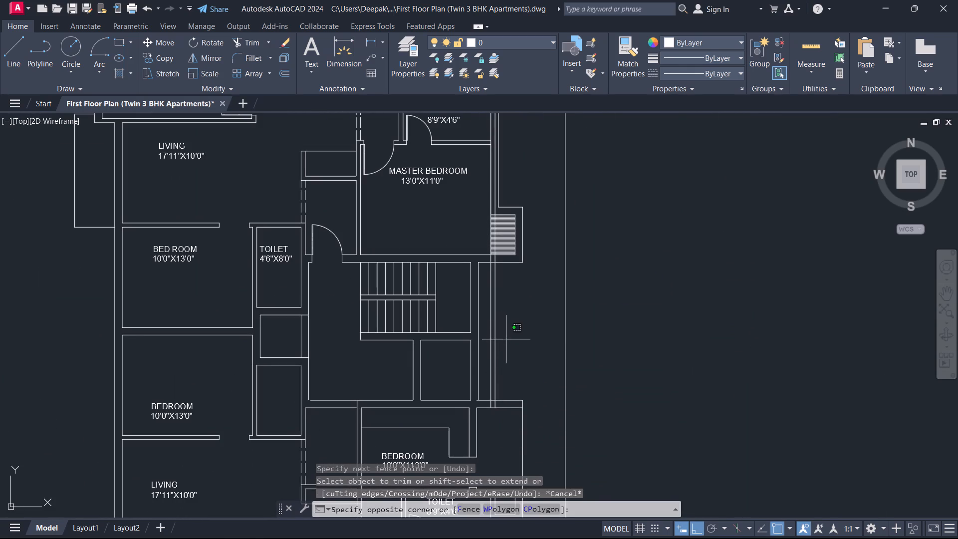
drag(505, 339, 499, 336)
click(489, 327)
scroll(496, 298, down, 1)
middle_drag(496, 298, 490, 389)
scroll(490, 311, up, 1)
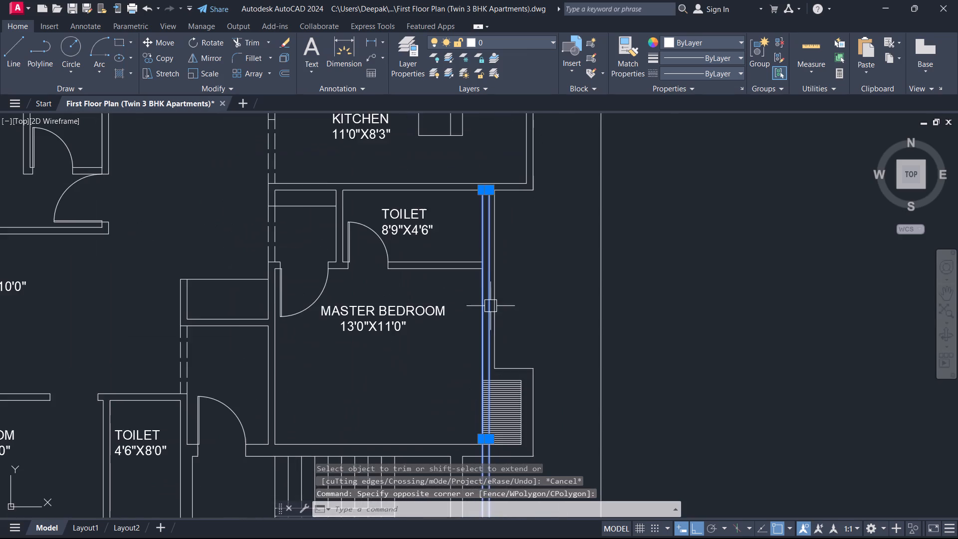
scroll(490, 306, up, 2)
middle_drag(491, 301, 489, 349)
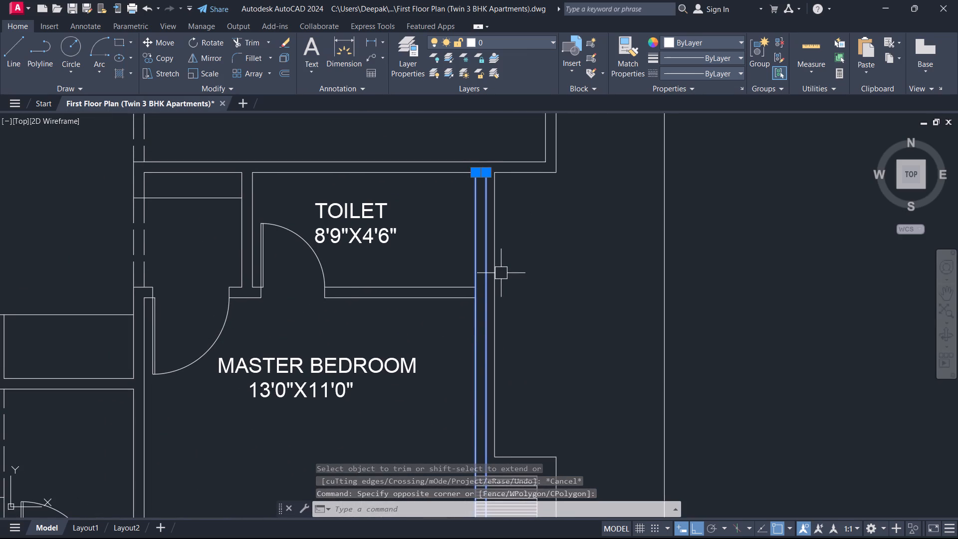
scroll(482, 327, up, 2)
key(Escape)
click(487, 322)
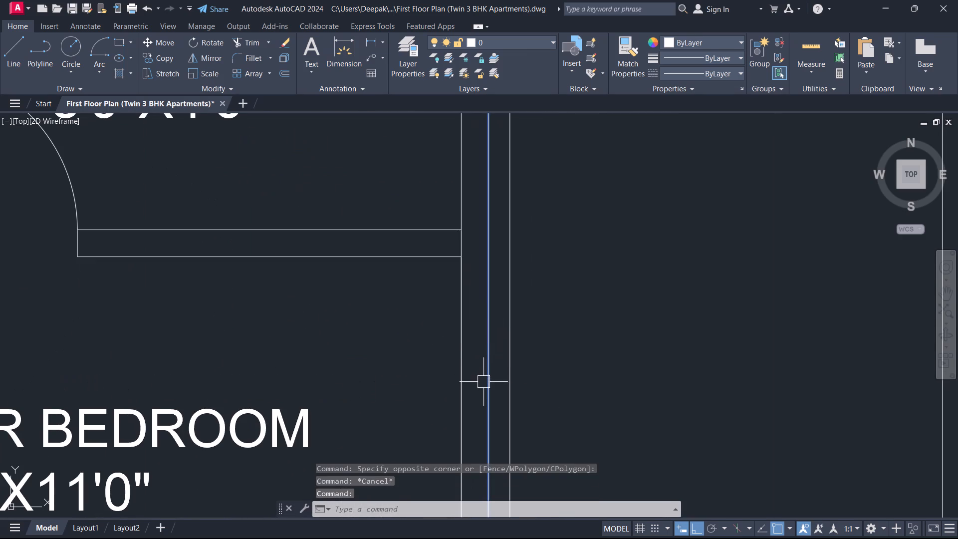
key(Delete)
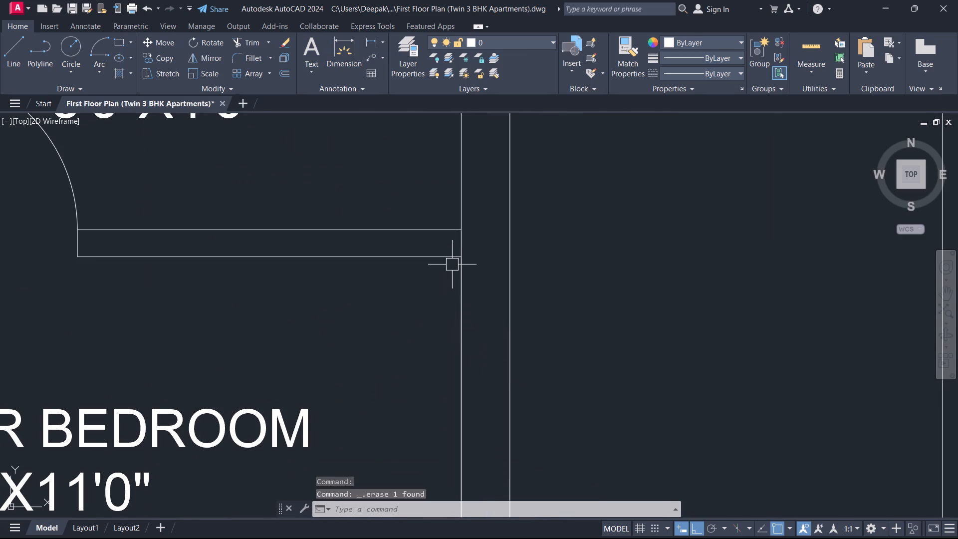
scroll(460, 248, up, 2)
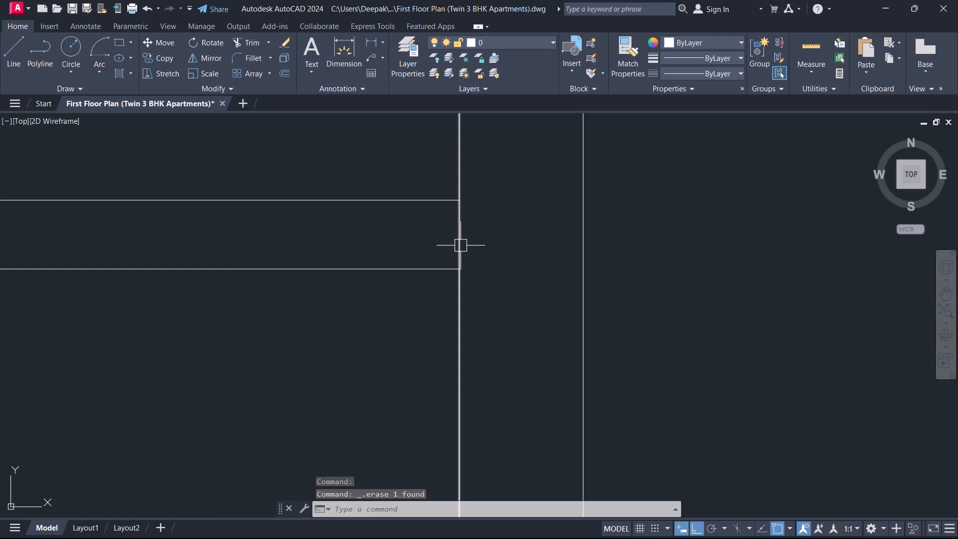
Trim the vertical line between the two wall lines separating the first apartment's toilet and master bedroom, at their east end.
text(TR)
key(space)
click(484, 242)
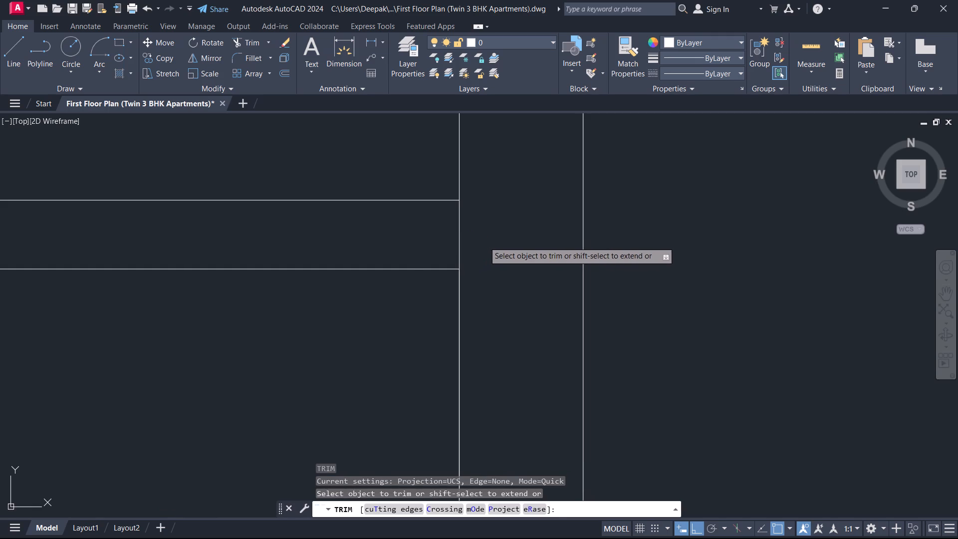
click(413, 244)
key(Escape)
Erase the overlapping line along the master bedroom's east side, running down to the second apartment's north wall.
click(462, 310)
scroll(485, 330, down, 3)
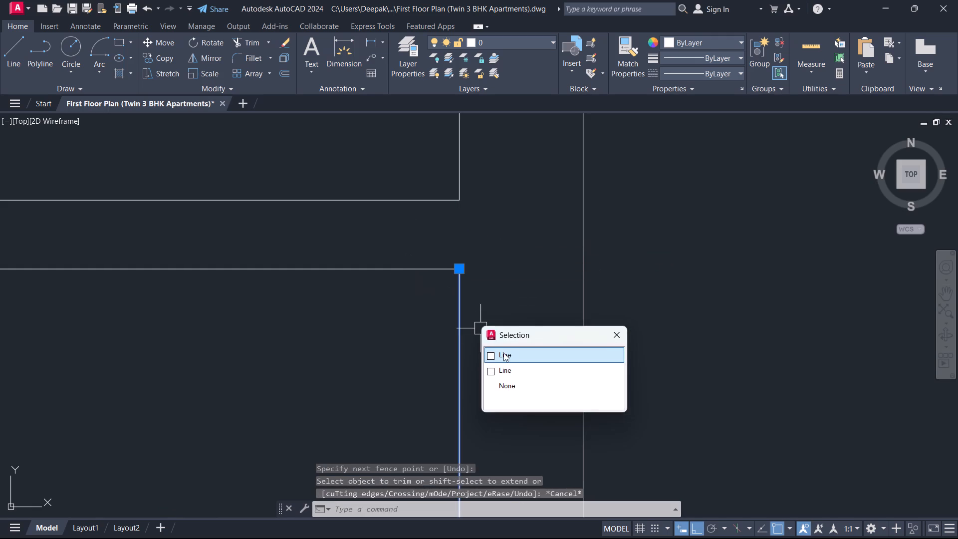
click(508, 356)
click(508, 357)
scroll(474, 371, down, 5)
scroll(385, 406, down, 2)
middle_drag(382, 402, 412, 184)
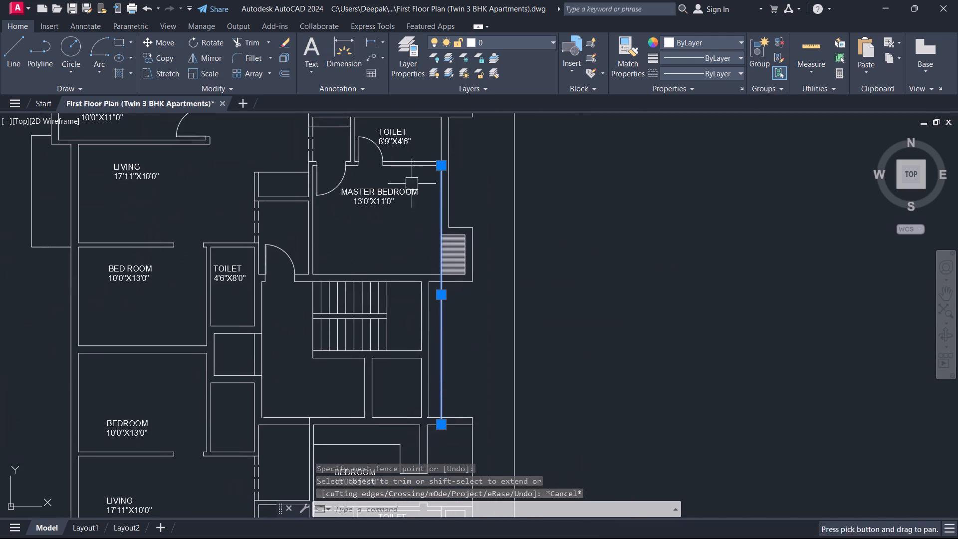
key(Delete)
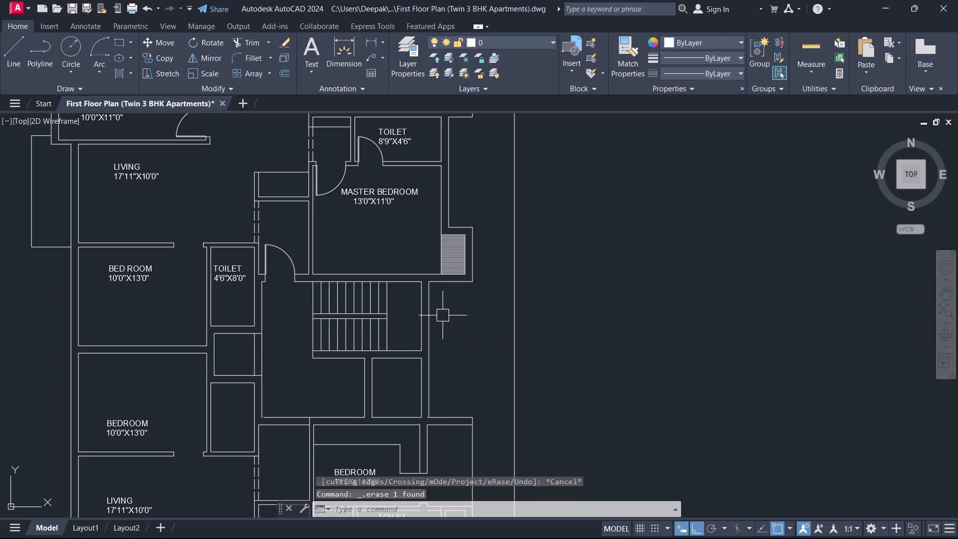
key(Escape)
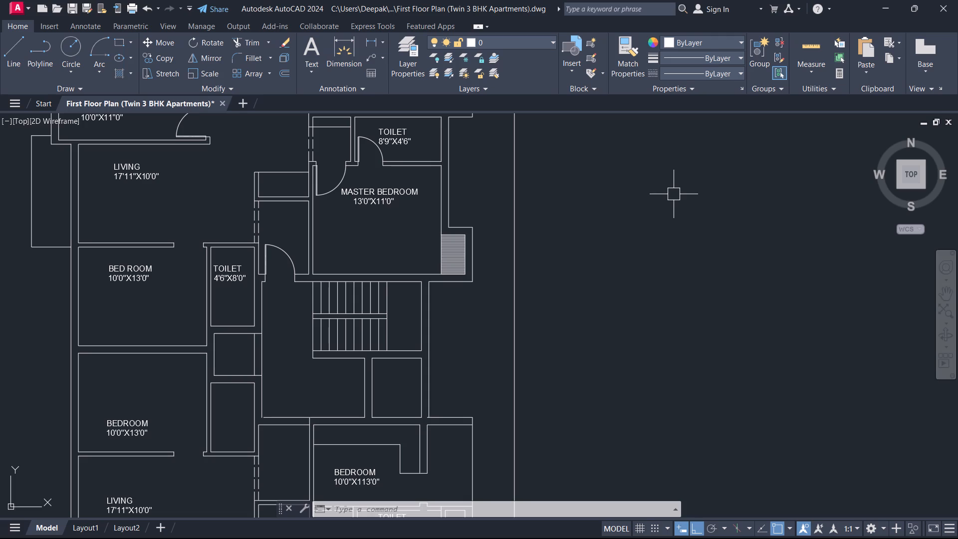
Trim the short stub on the second apartment's outer north wall line where the wall beside the staircase meets it.
scroll(610, 195, down, 3)
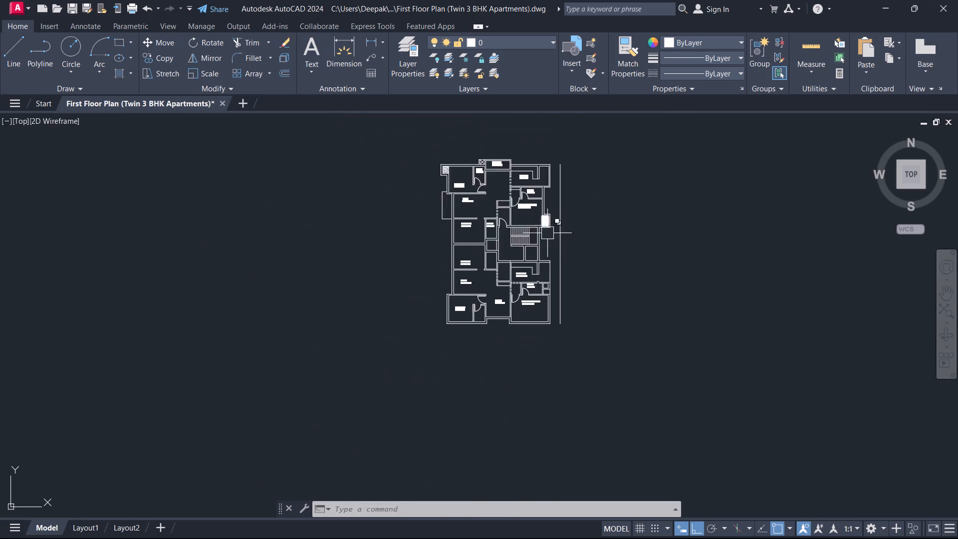
scroll(540, 263, up, 4)
middle_drag(540, 263, 553, 300)
scroll(534, 292, up, 4)
text(TR)
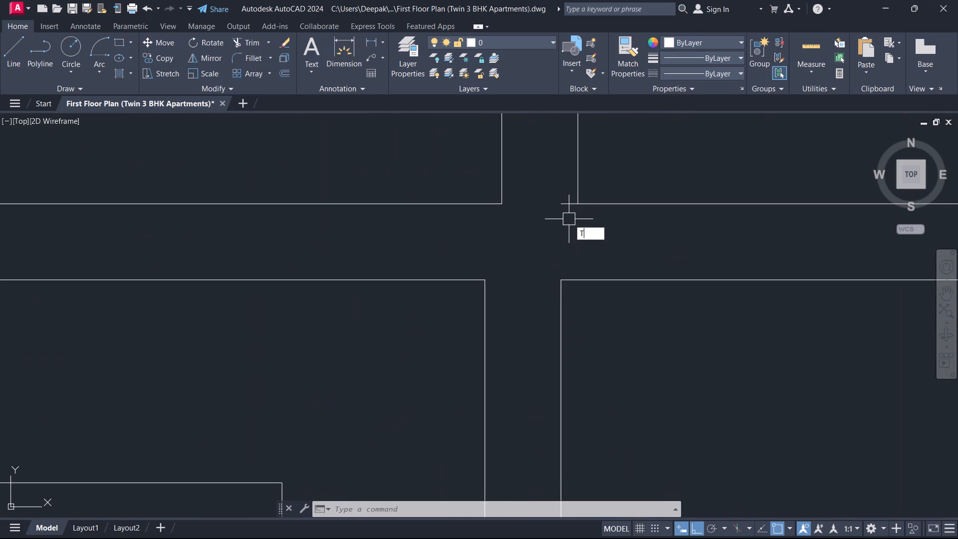
key(space)
click(569, 219)
click(562, 187)
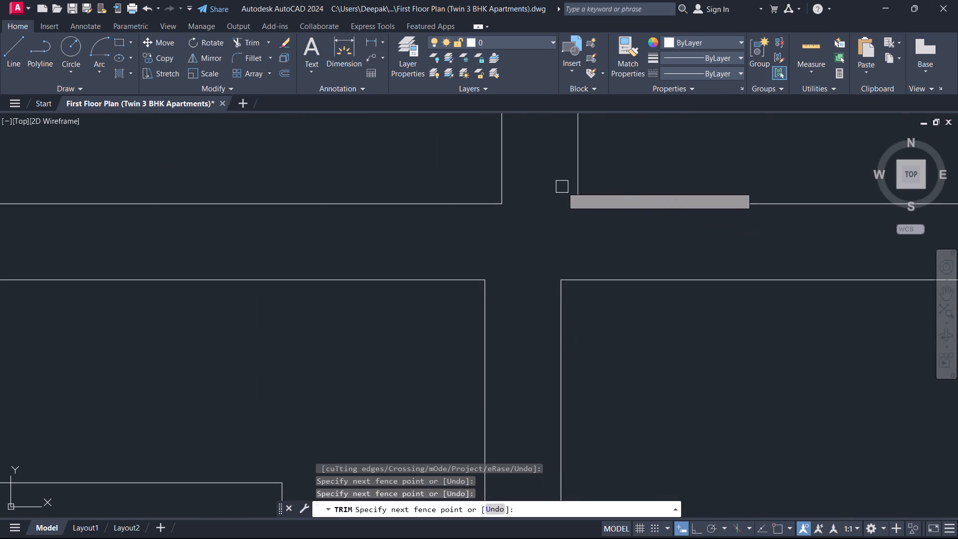
key(Escape)
Examine the wall junctions around the second apartment's bedroom and along its north wall.
scroll(557, 211, down, 5)
scroll(577, 271, up, 2)
middle_drag(577, 271, 565, 292)
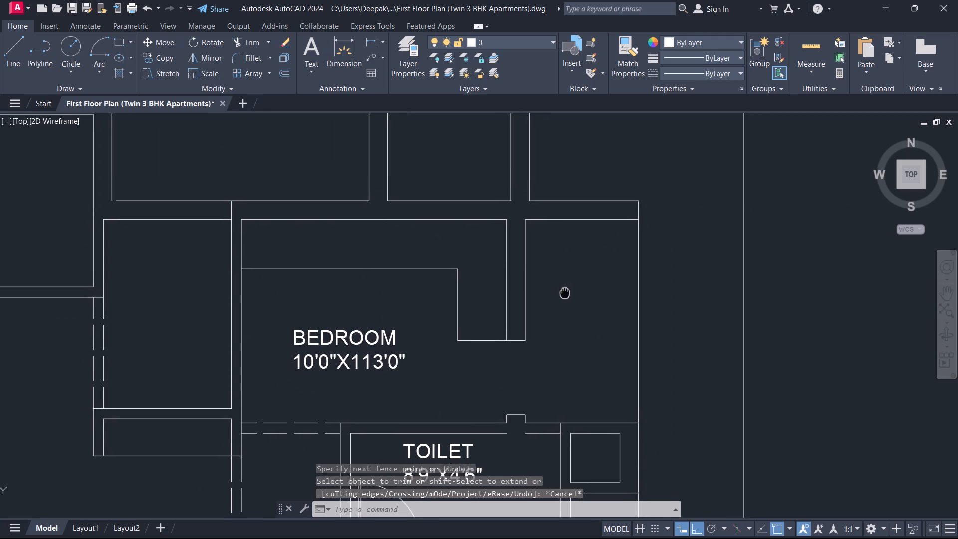
middle_drag(565, 292, 564, 292)
scroll(564, 292, down, 2)
scroll(523, 259, up, 3)
middle_drag(618, 358, 617, 358)
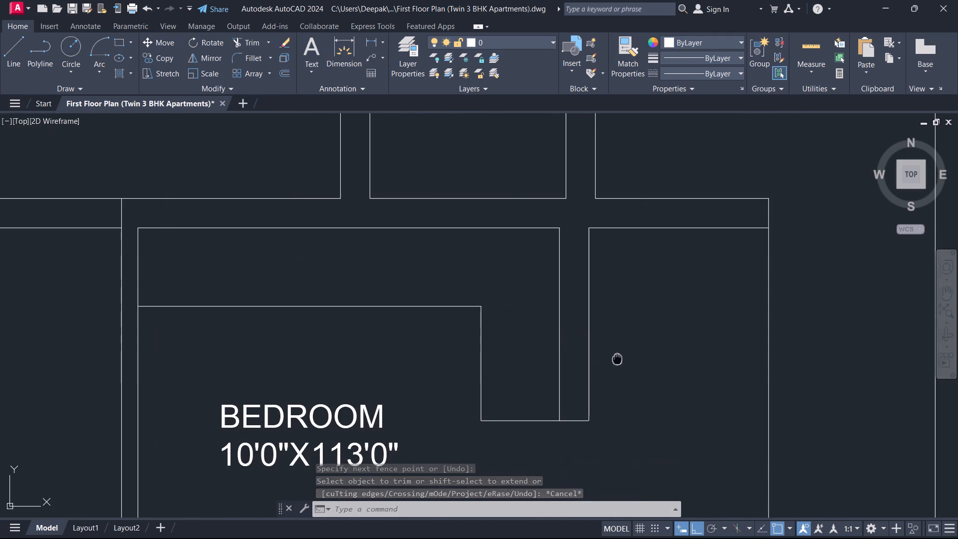
middle_drag(617, 358, 593, 386)
scroll(615, 357, up, 2)
scroll(606, 366, down, 7)
scroll(589, 346, up, 2)
middle_drag(589, 346, 578, 479)
middle_drag(592, 449, 583, 243)
scroll(592, 449, up, 1)
scroll(587, 358, up, 1)
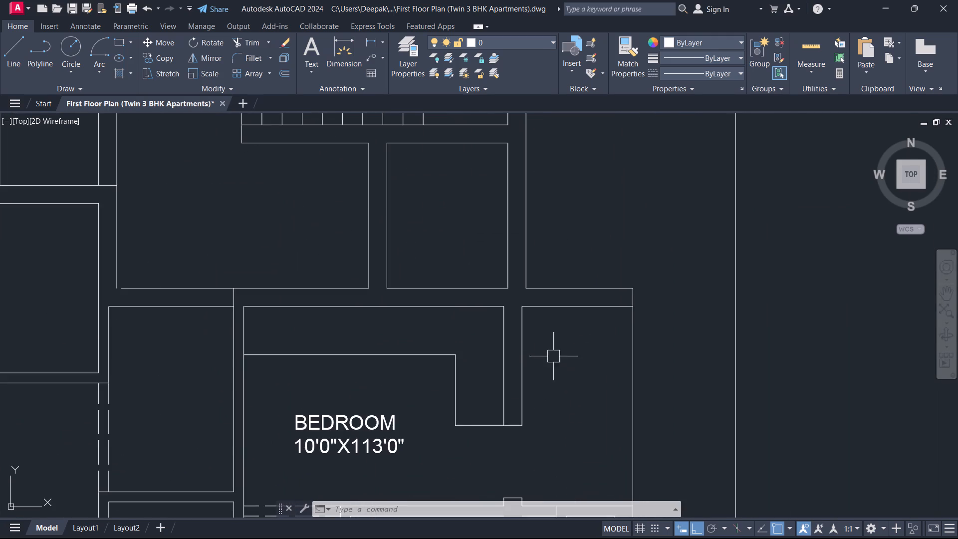
Extend the outer line of the wall beside the staircase down to the inner line of the second apartment's north wall.
scroll(539, 353, up, 2)
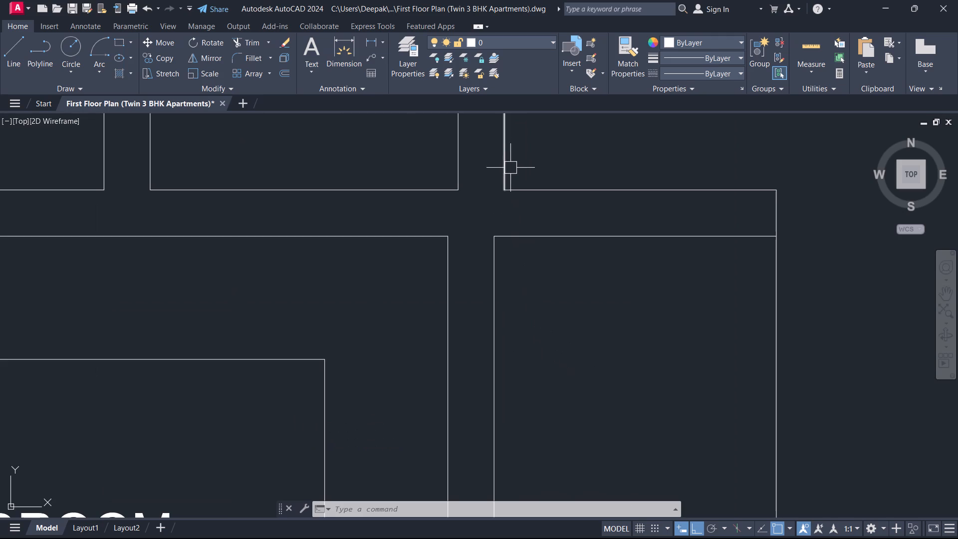
text(EX)
key(space)
click(519, 169)
click(482, 169)
key(Escape)
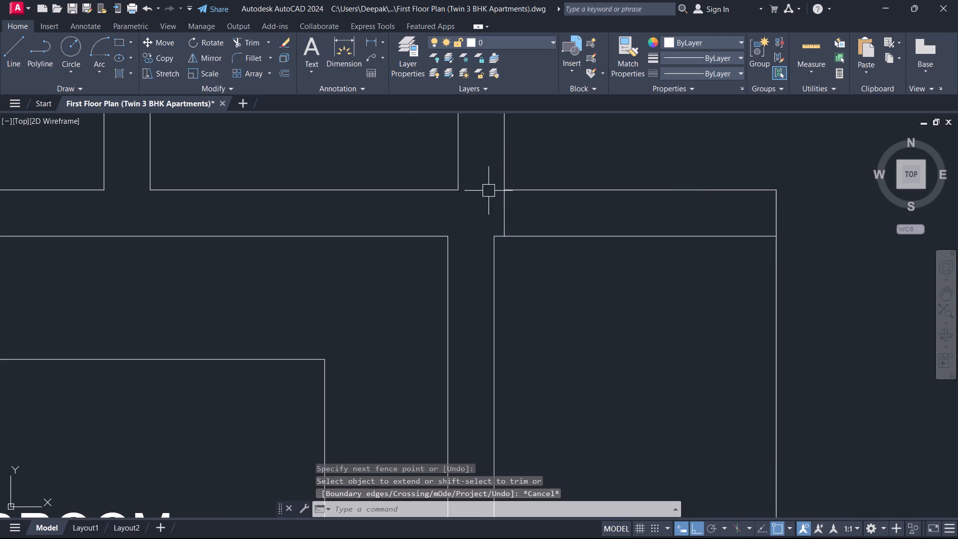
Move the two vertical wall lines at the second bedroom's east side to align with the extended staircase wall line.
middle_drag(560, 335, 606, 247)
scroll(599, 253, down, 1)
drag(598, 285, 580, 276)
click(525, 255)
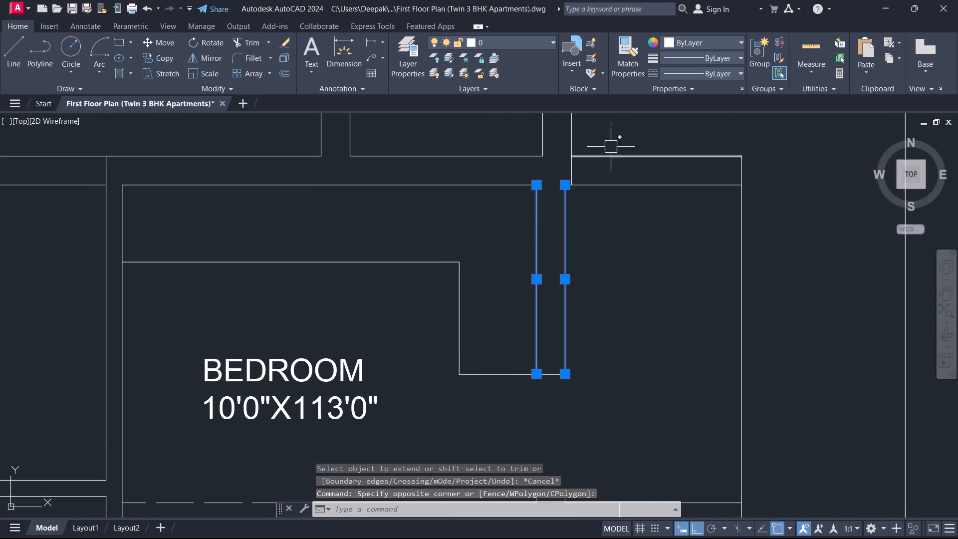
scroll(605, 142, up, 3)
middle_drag(552, 296, 599, 260)
key(m)
key(space)
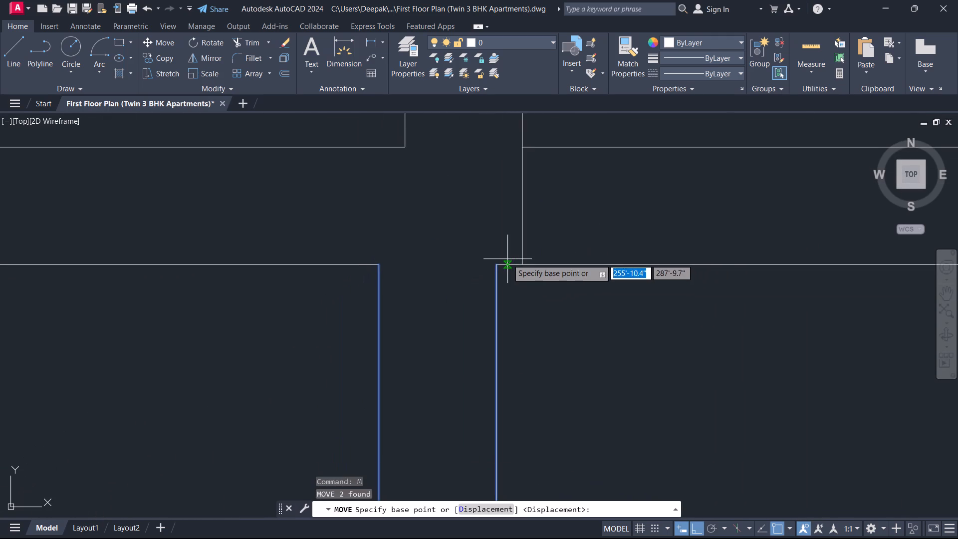
drag(500, 265, 504, 266)
click(522, 264)
key(Escape)
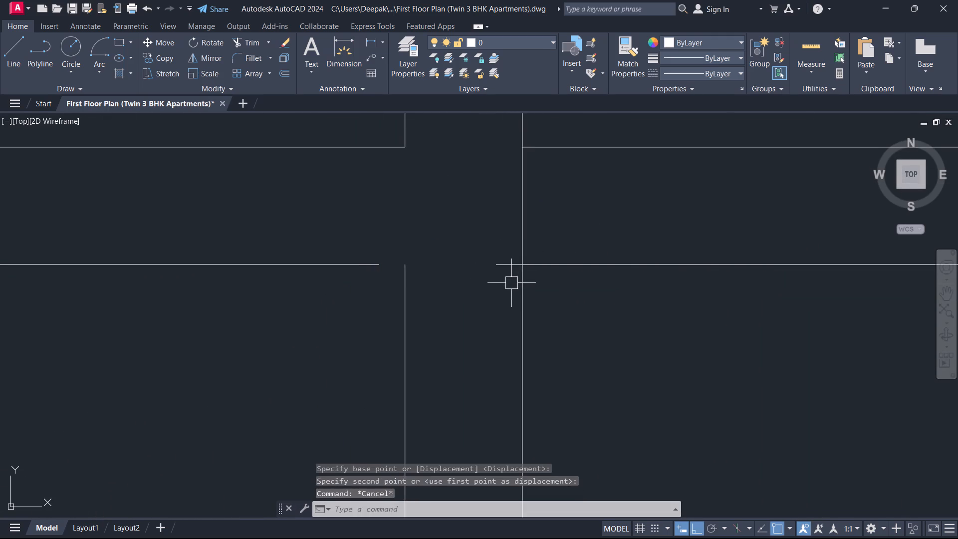
Trim the inner north wall line's stub between the two relocated vertical wall lines.
text(TR)
key(space)
click(508, 295)
click(497, 217)
key(Escape)
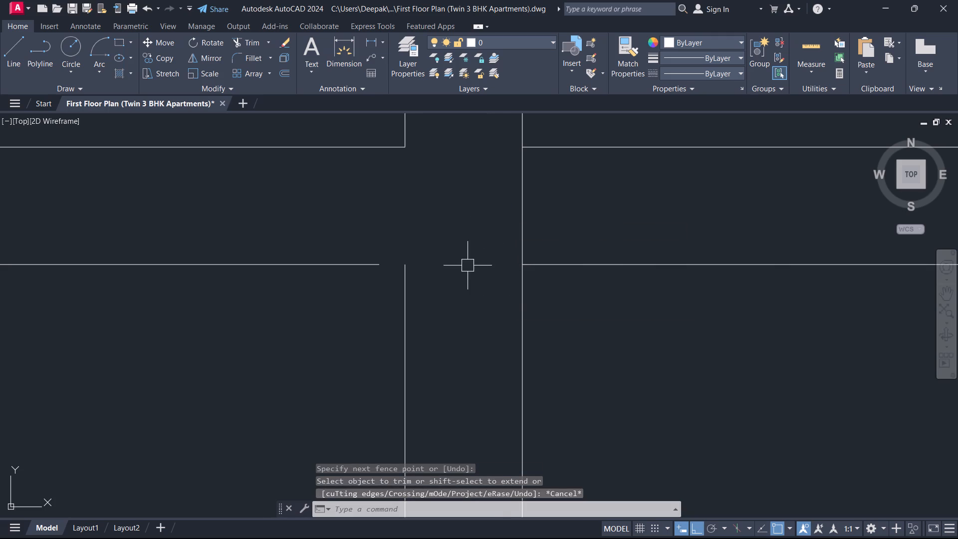
Extend the bedroom's inner north wall line east to meet the relocated wall's inner line.
scroll(467, 266, down, 1)
key(e)
key(x)
key(space)
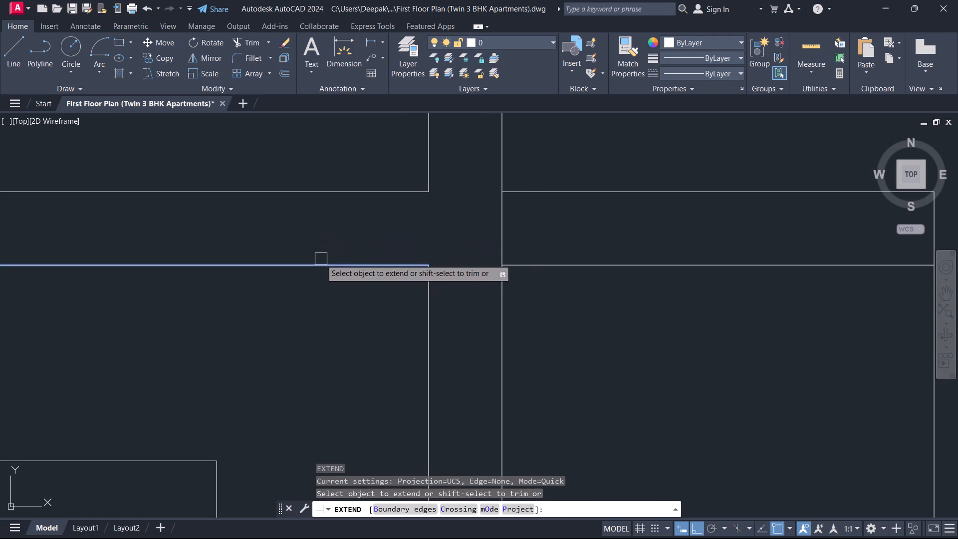
click(321, 259)
key(Escape)
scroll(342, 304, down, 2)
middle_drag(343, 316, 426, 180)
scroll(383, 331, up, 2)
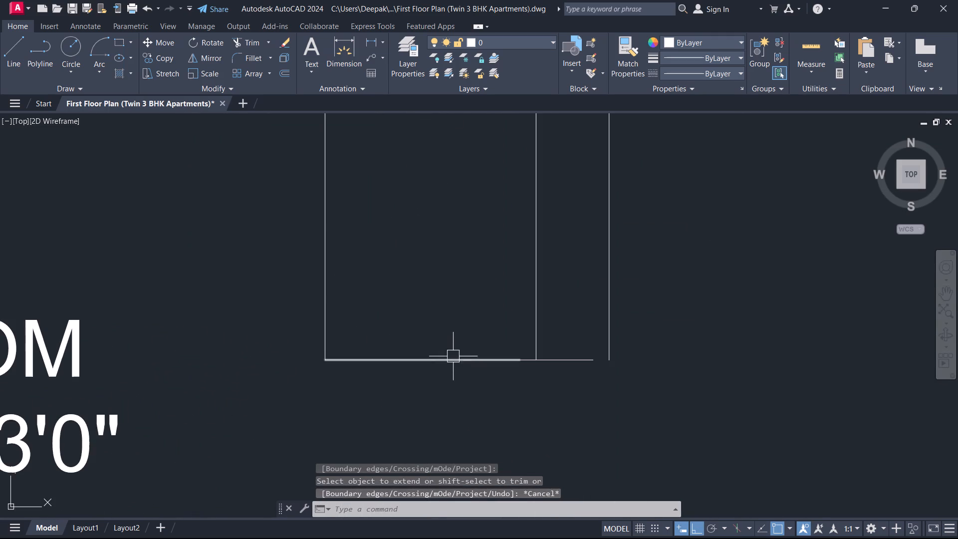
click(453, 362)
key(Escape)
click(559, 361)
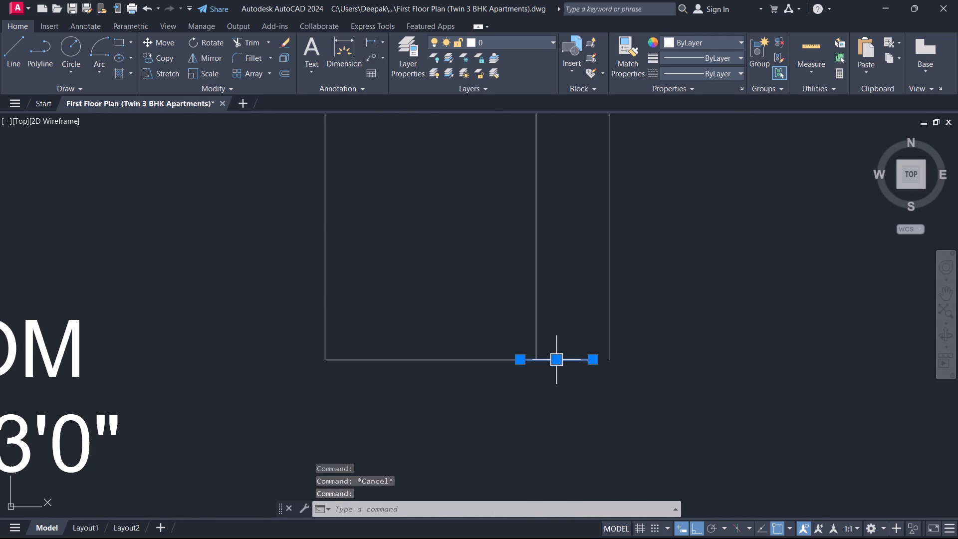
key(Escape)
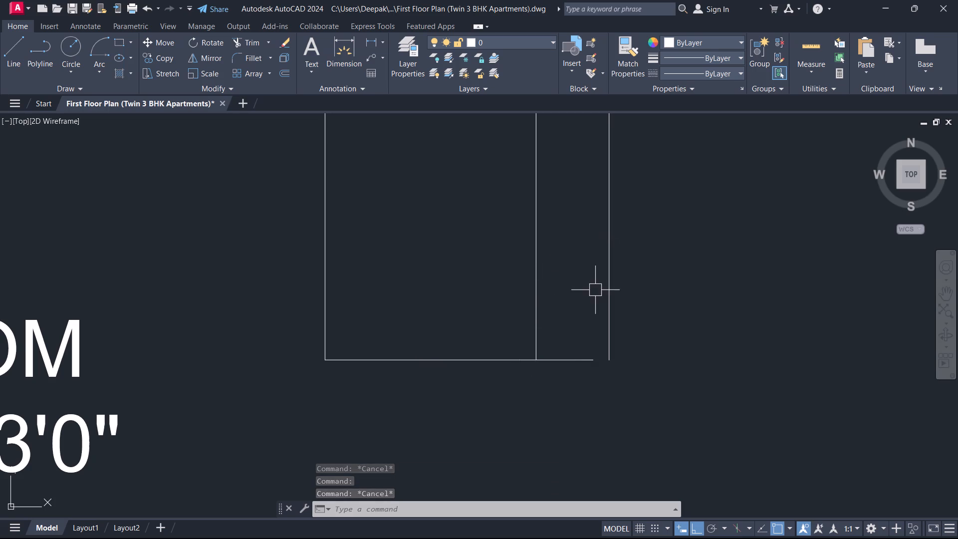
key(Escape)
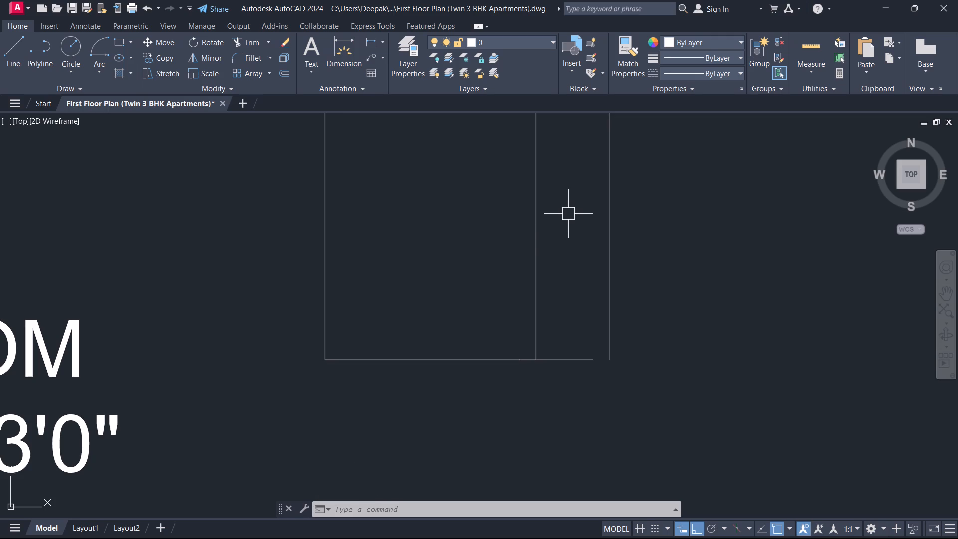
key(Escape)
Move the short horizontal end line so it closes the bottom of the relocated double wall.
scroll(581, 338, up, 2)
click(581, 403)
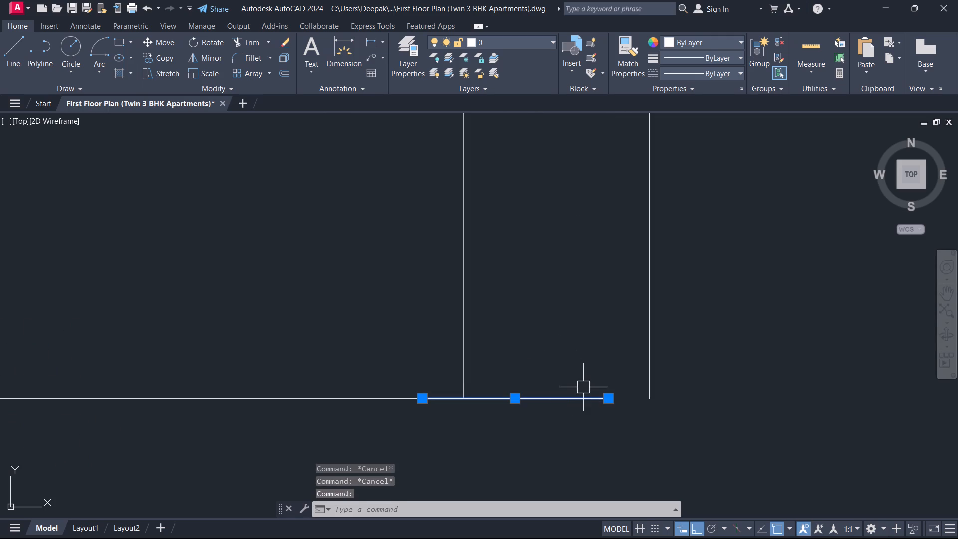
key(m)
key(space)
click(607, 397)
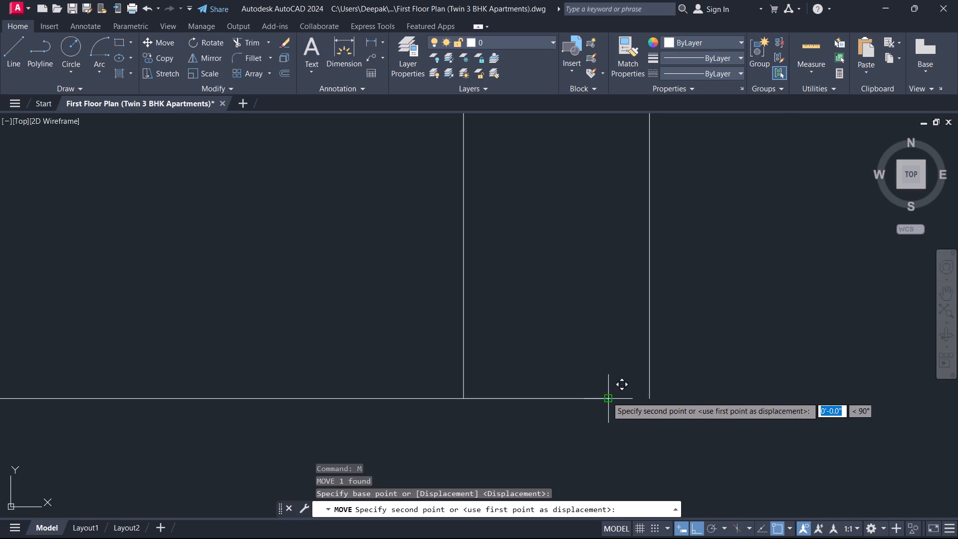
click(650, 399)
key(Escape)
Erase the short vertical and horizontal lines of the L-shaped outline beside the bedroom's relocated east wall.
scroll(527, 339, down, 5)
middle_drag(518, 320, 606, 334)
scroll(590, 352, up, 2)
drag(585, 384, 555, 352)
click(471, 278)
key(Delete)
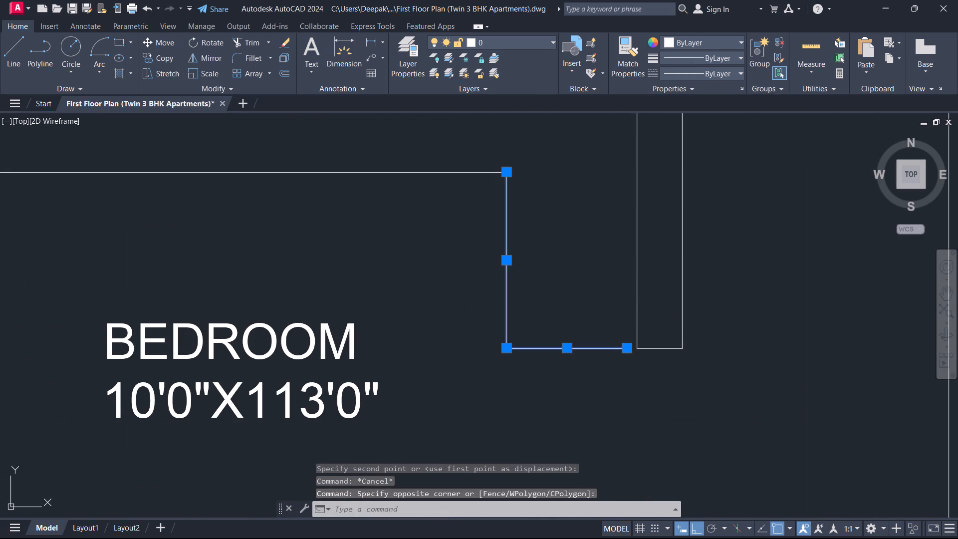
Offset the relocated wall's inner line 2' west into the bedroom.
text(O)
key(space)
text(2')
key(Return)
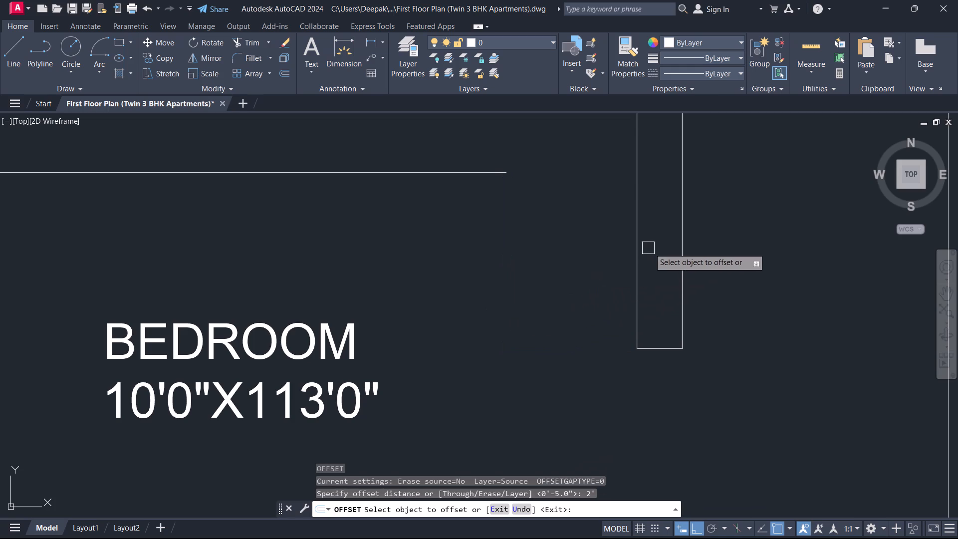
click(631, 253)
click(636, 262)
click(584, 261)
key(Escape)
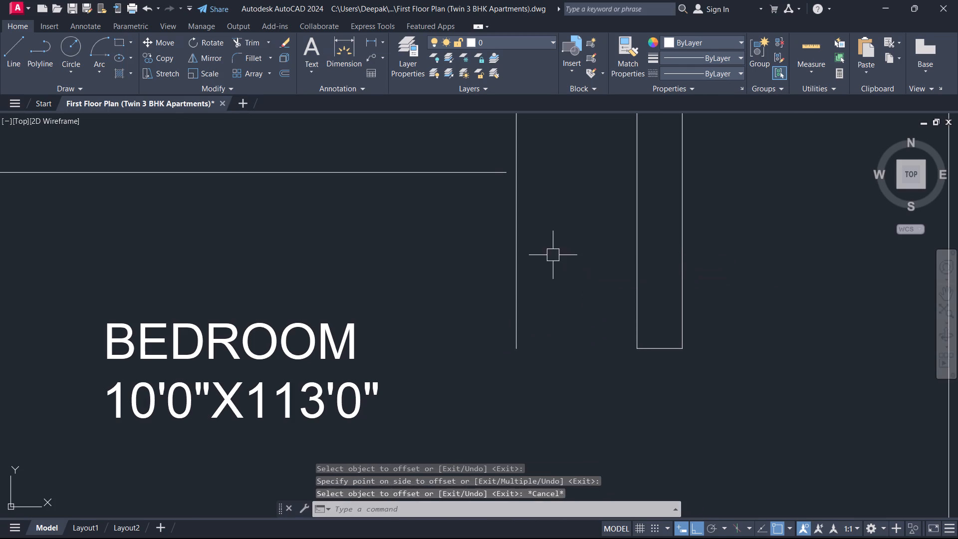
Extend the bedroom's inner horizontal line and the wall's bottom end line to meet the 2' offset line.
scroll(546, 254, down, 2)
middle_drag(546, 254, 561, 304)
key(e)
key(x)
key(space)
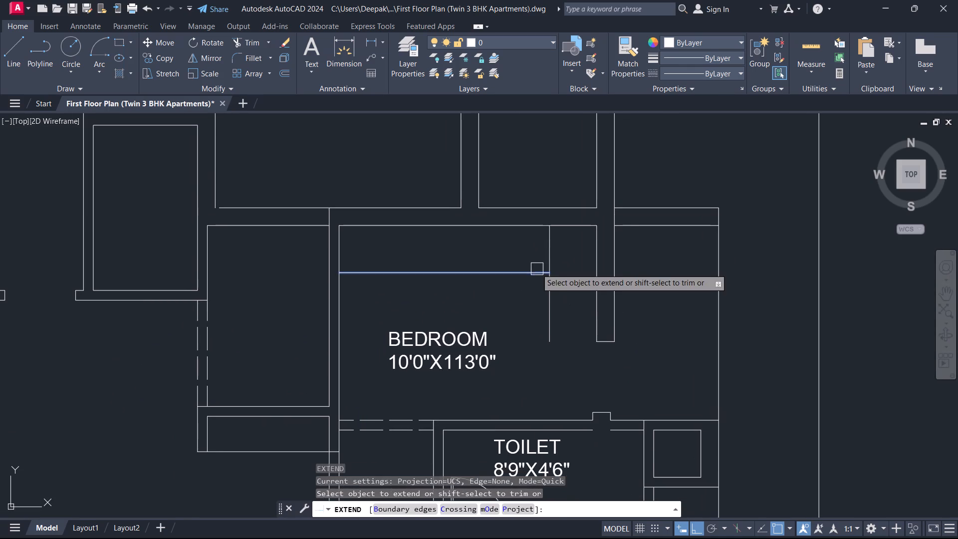
click(536, 268)
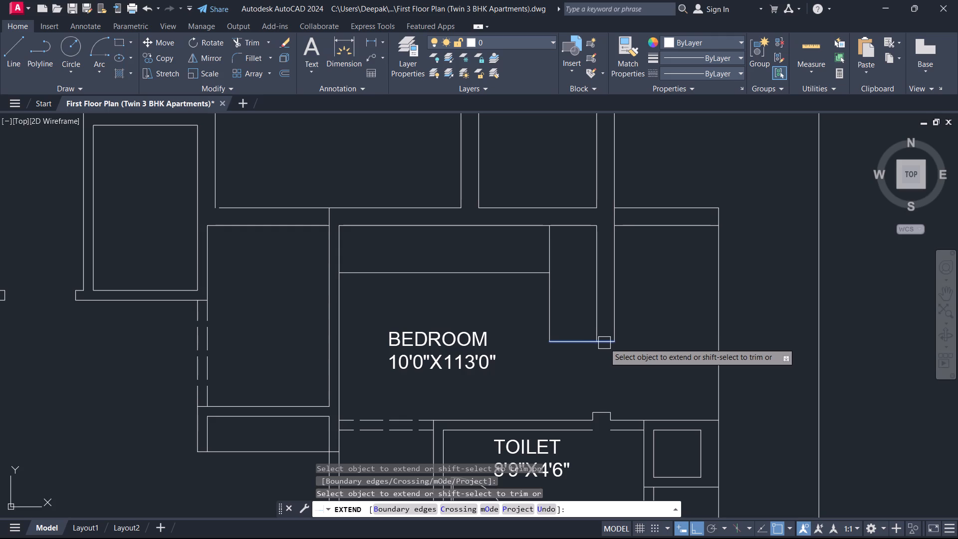
click(604, 343)
key(Escape)
Trim the part of the offset line above the bedroom's inner horizontal line to form the L-shaped corner.
text(TR)
key(space)
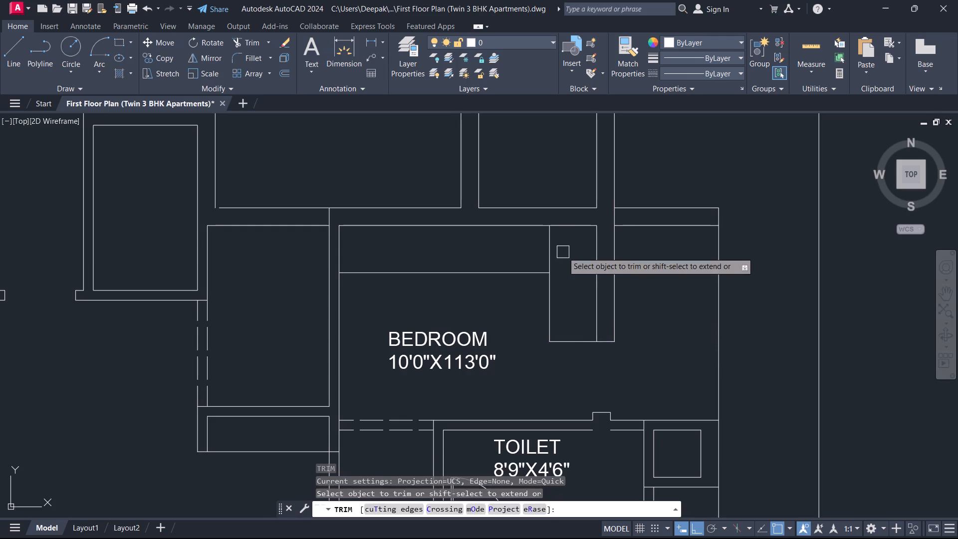
click(560, 247)
click(525, 249)
key(Escape)
Examine the second apartment's bedroom and the small projection on the toilet's top wall.
middle_drag(482, 313, 523, 296)
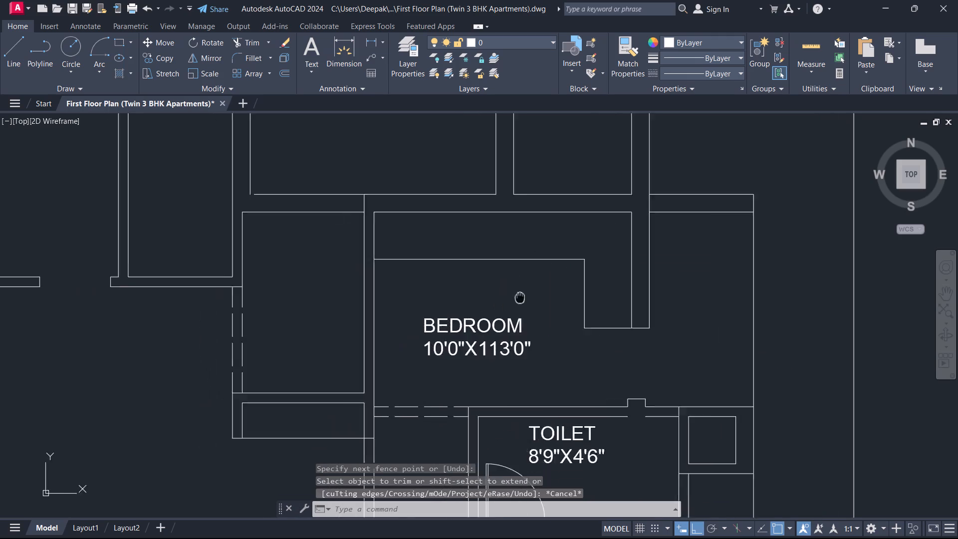
middle_drag(523, 296, 553, 285)
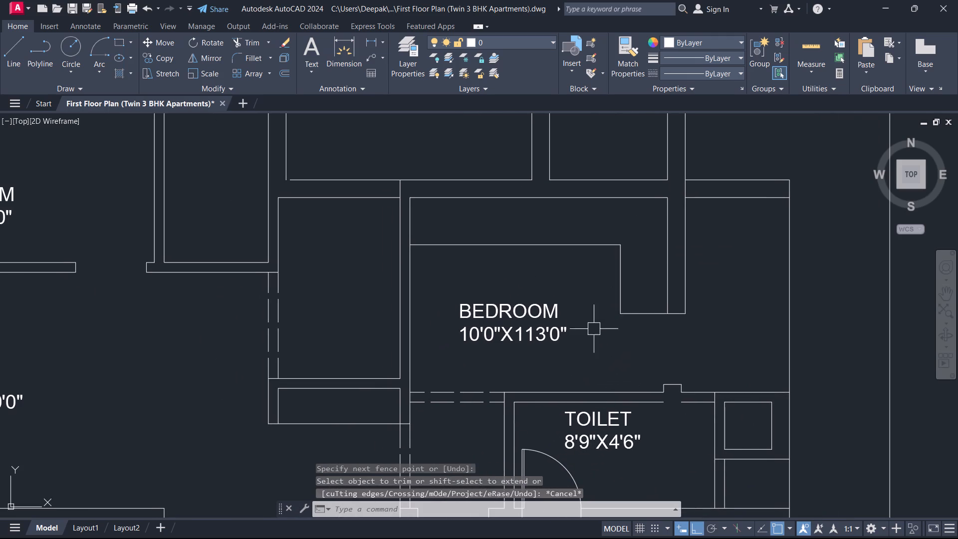
scroll(566, 342, up, 1)
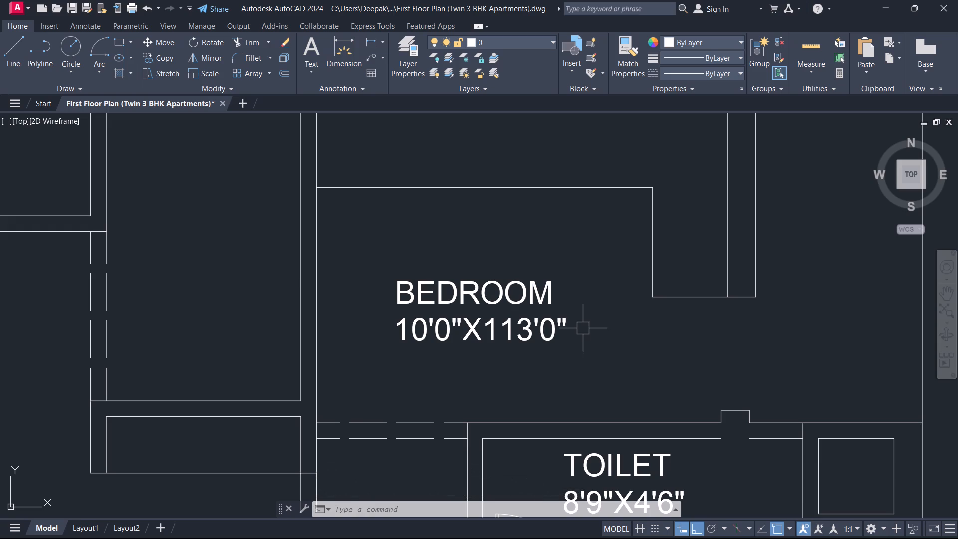
middle_drag(592, 317, 533, 284)
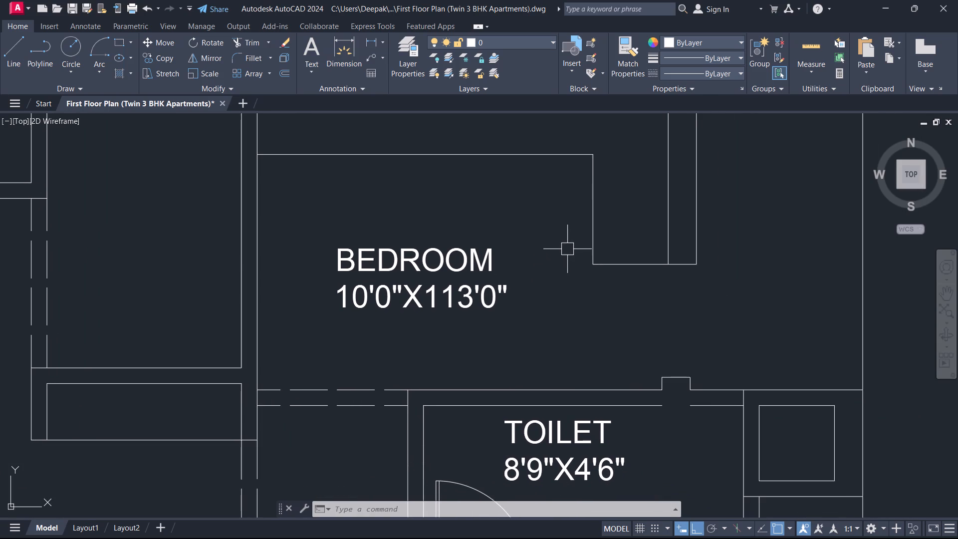
middle_drag(567, 249, 518, 234)
scroll(518, 234, down, 3)
scroll(539, 256, up, 3)
scroll(570, 287, up, 2)
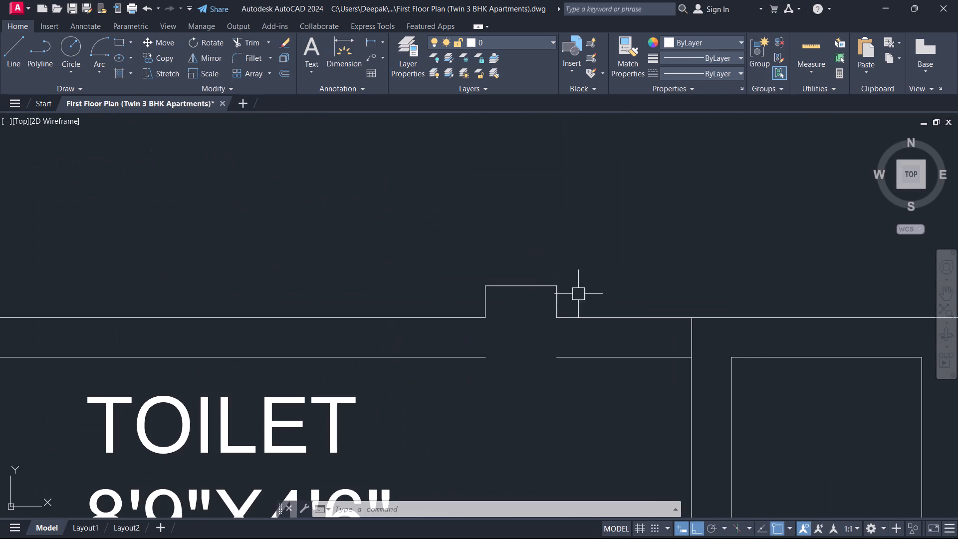
Erase the three lines of the small projection on the toilet's top wall.
drag(580, 295, 562, 287)
click(429, 260)
key(Delete)
scroll(451, 270, down, 4)
scroll(461, 266, up, 1)
middle_drag(461, 266, 466, 330)
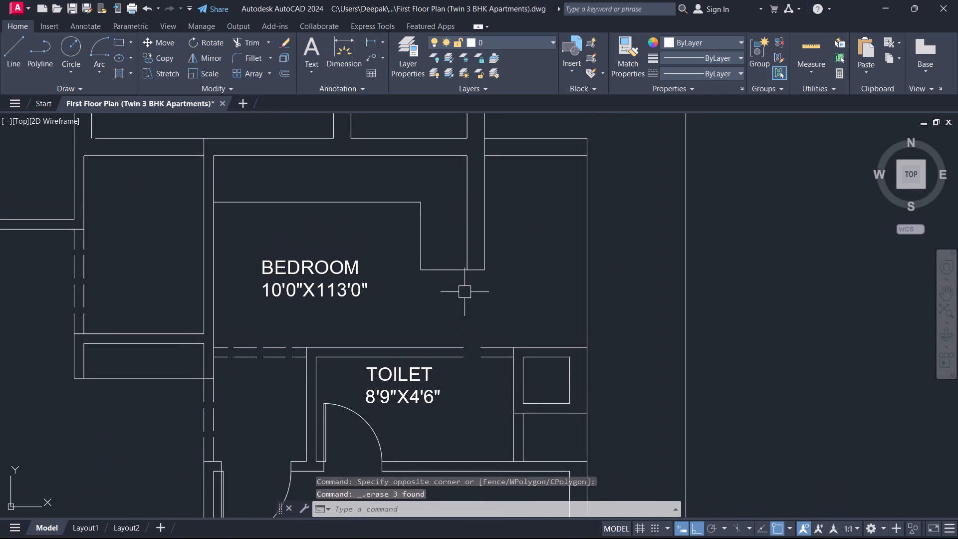
Extend the two vertical lines of the bedroom's east wall south towards the toilet walls.
text(EX)
key(space)
click(445, 231)
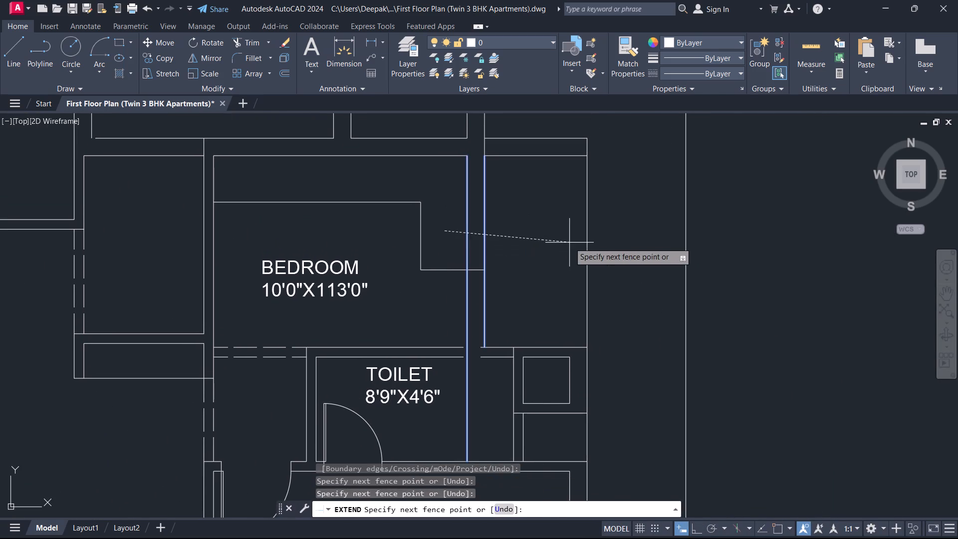
click(569, 243)
key(Escape)
Extend the toilet's top wall lines to the west vertical line, including the inner line's east piece.
middle_drag(461, 366, 499, 284)
scroll(461, 366, up, 2)
text(EX)
key(space)
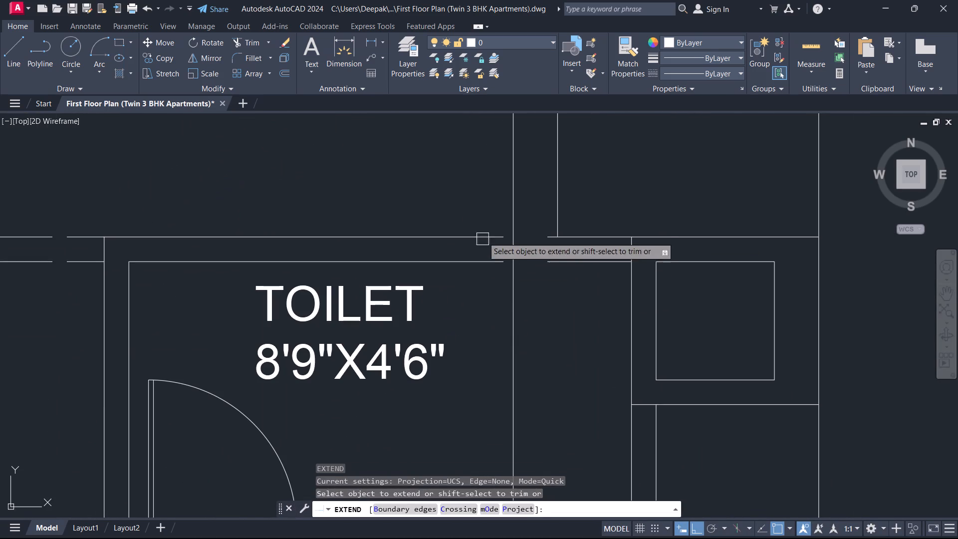
click(481, 217)
click(485, 282)
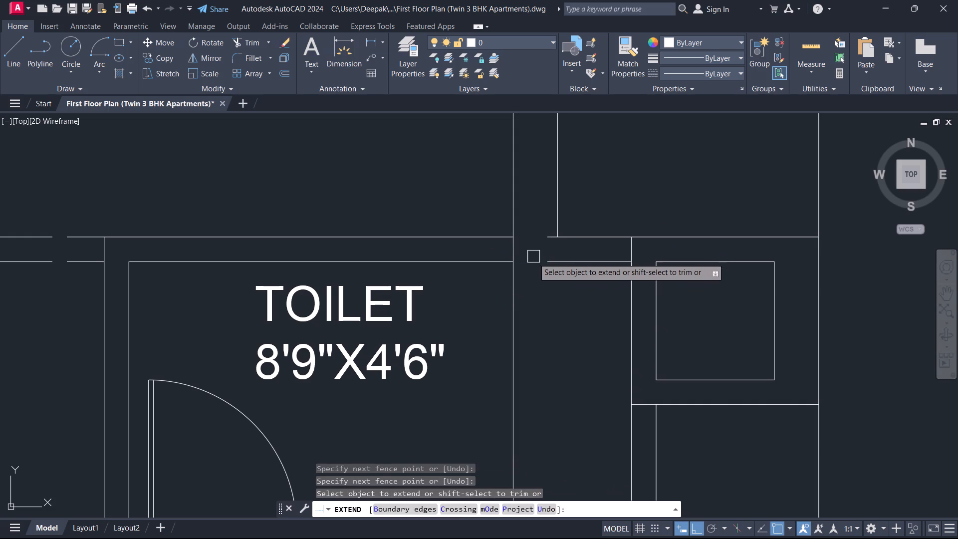
click(553, 262)
key(Escape)
Trim the west vertical line below the toilet's upper top-wall line.
text(TR)
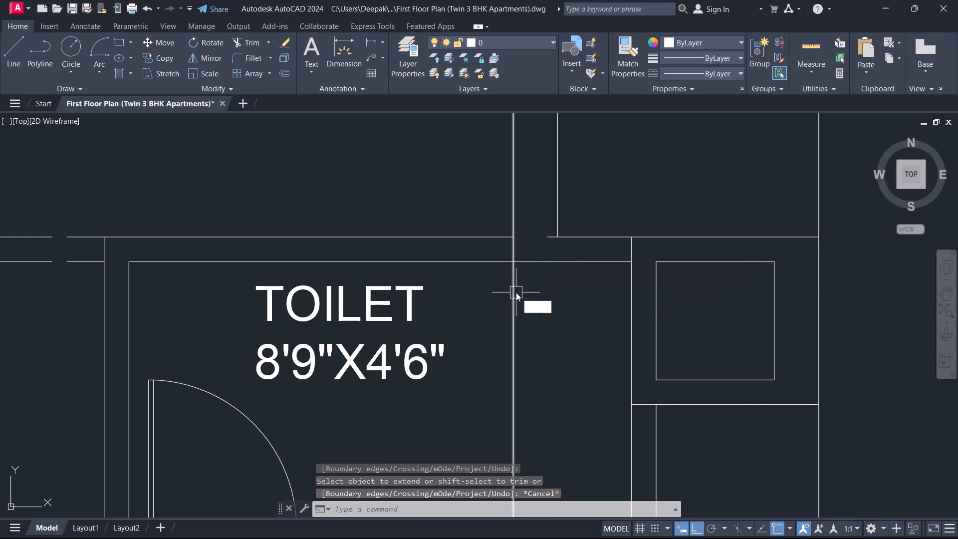
key(space)
drag(523, 293, 489, 309)
scroll(511, 247, up, 4)
click(515, 246)
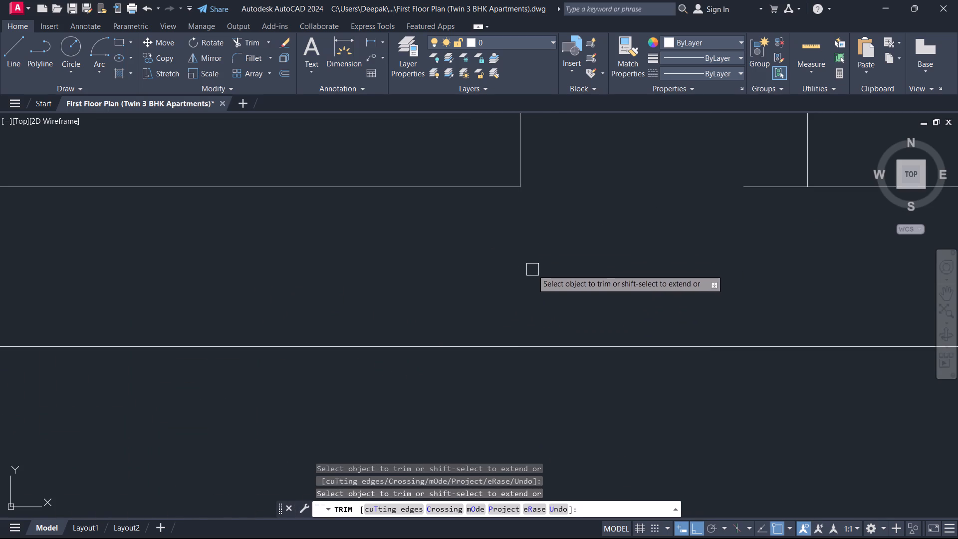
scroll(529, 276, down, 3)
key(Escape)
Erase the separate east piece of the toilet's inner top-wall line.
drag(549, 308, 542, 304)
click(510, 303)
key(Escape)
drag(585, 315, 580, 301)
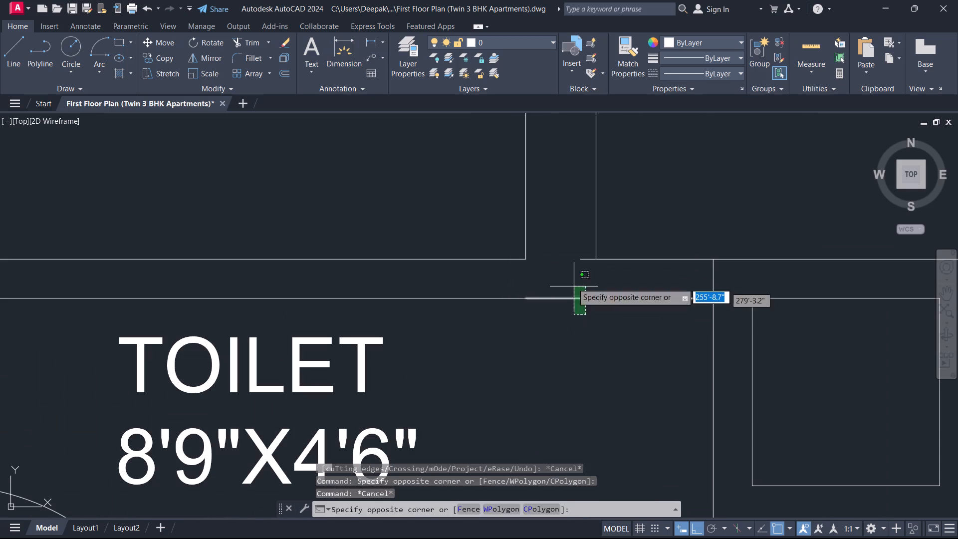
click(572, 283)
key(Delete)
Extend the remaining inner top-wall line east to the toilet's east wall.
key(e)
key(x)
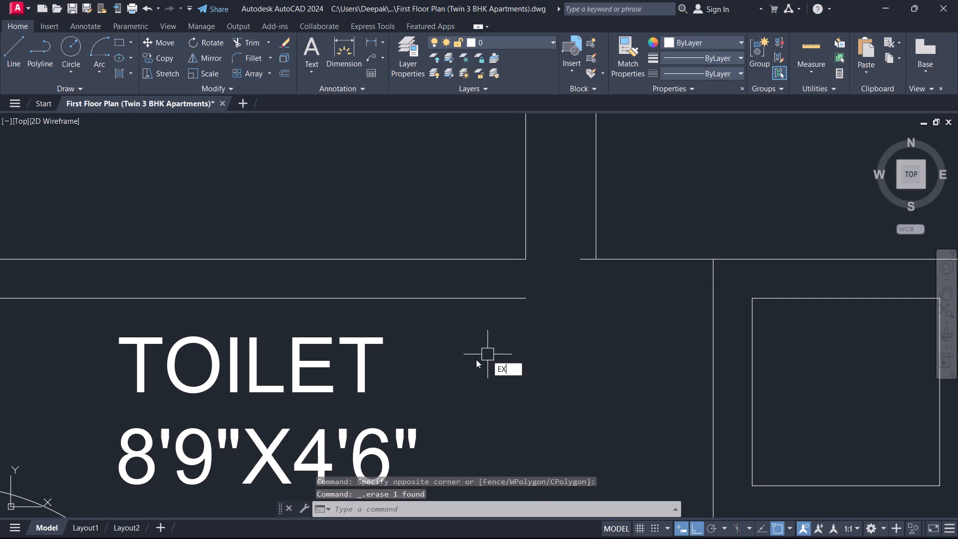
key(space)
click(469, 322)
click(517, 292)
key(Escape)
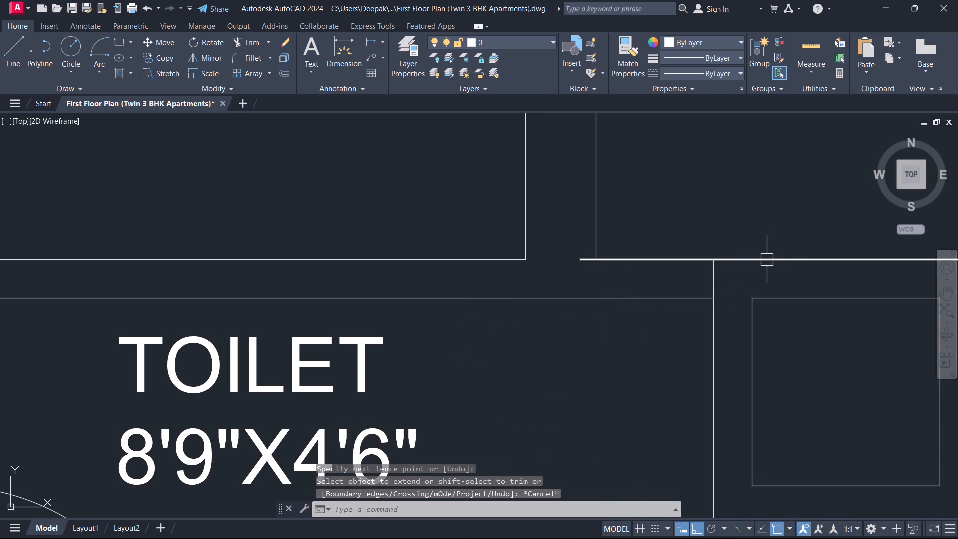
Trim the upper wall line's overhang at the vertical wall and the toilet's east wall line between the two top-wall lines.
key(t)
key(r)
key(space)
click(578, 261)
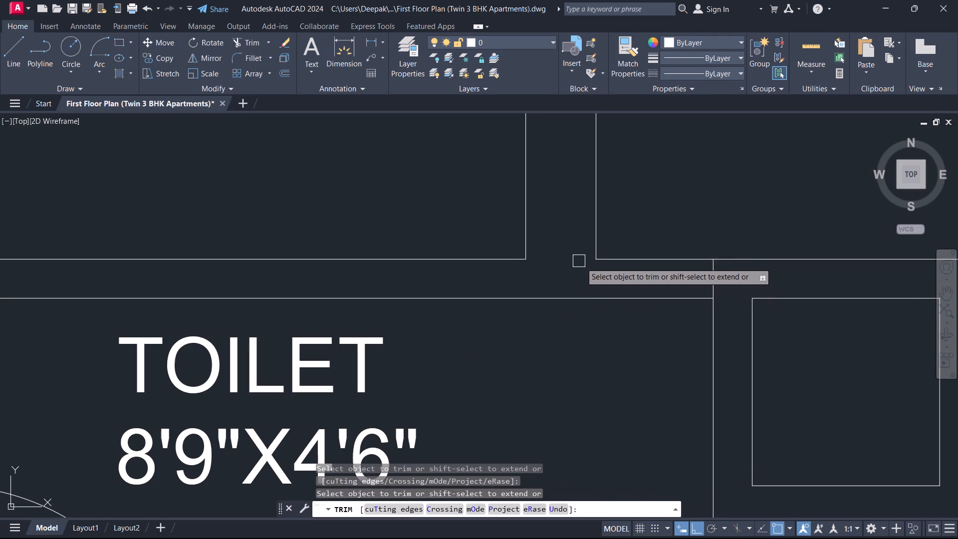
drag(773, 281, 768, 280)
click(653, 286)
key(Escape)
scroll(627, 325, down, 1)
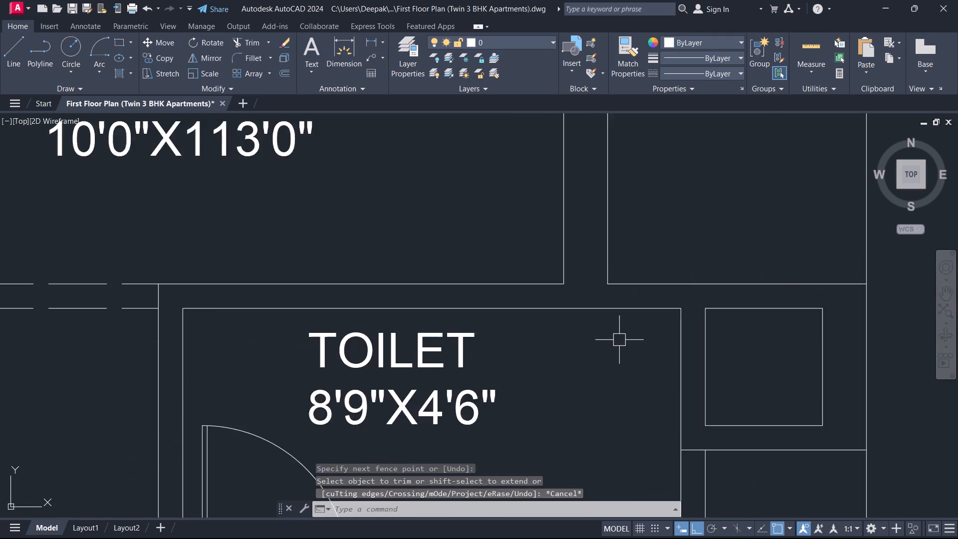
scroll(619, 340, down, 1)
scroll(667, 258, down, 1)
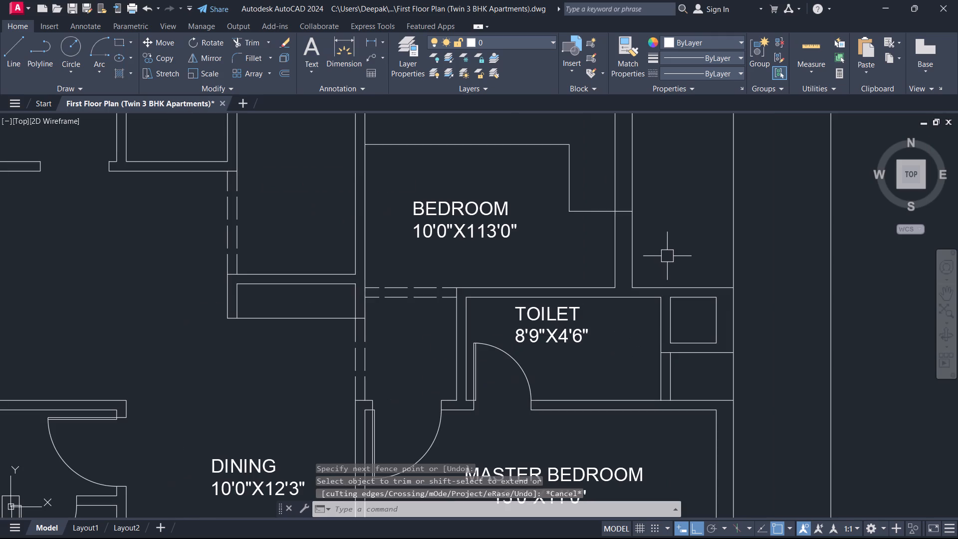
middle_drag(673, 249, 638, 311)
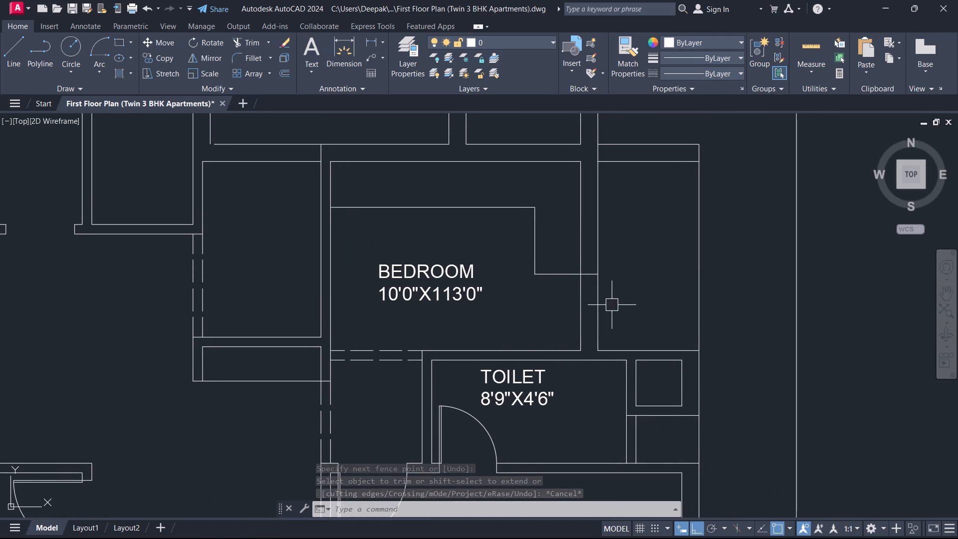
Offset the toilet's upper top-wall line 4" north into the bedroom.
text(O)
key(space)
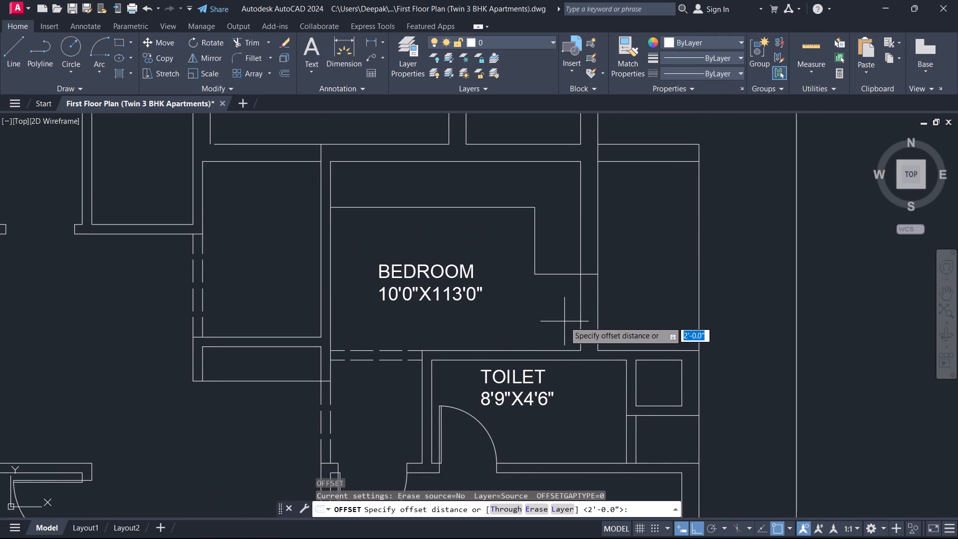
key(4)
key(Return)
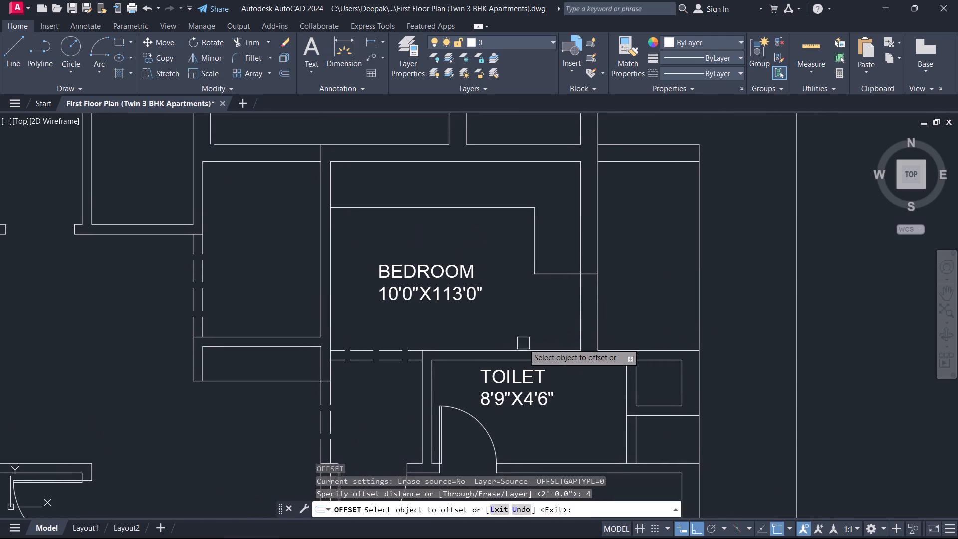
click(532, 351)
click(548, 322)
key(Escape)
Extend the 4" offset line east to the bedroom wall's outer vertical line.
scroll(542, 341, up, 2)
text(EX)
key(space)
click(568, 345)
key(Escape)
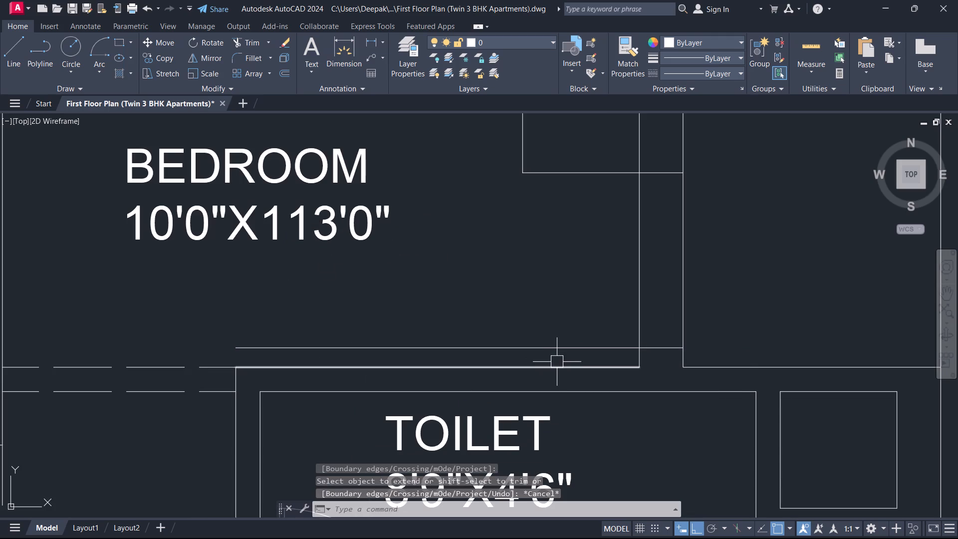
Trim the offset line's west part and both vertical wall lines above it, leaving a small projection on the toilet wall.
text(TR)
key(space)
click(563, 349)
click(609, 287)
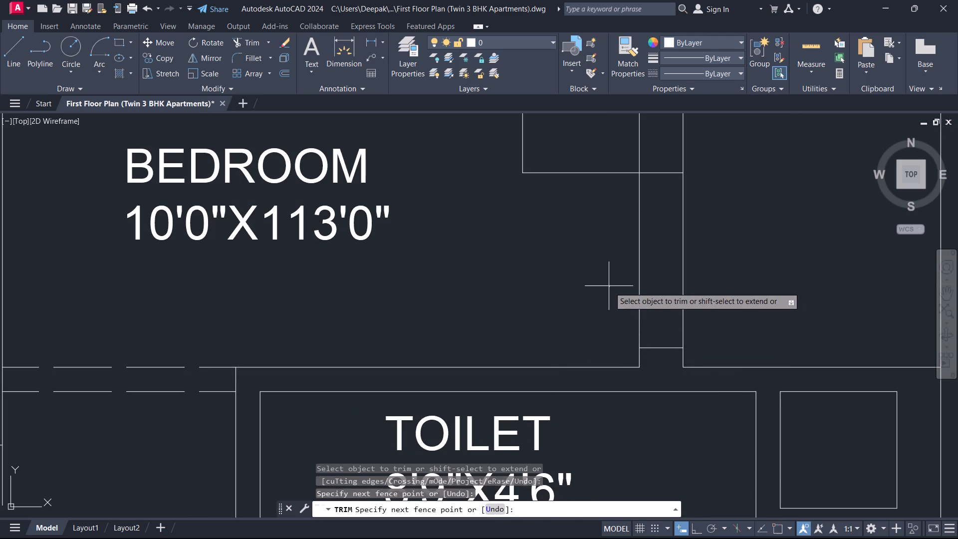
click(761, 269)
key(Escape)
scroll(733, 285, down, 3)
middle_drag(723, 282, 605, 288)
scroll(605, 288, up, 1)
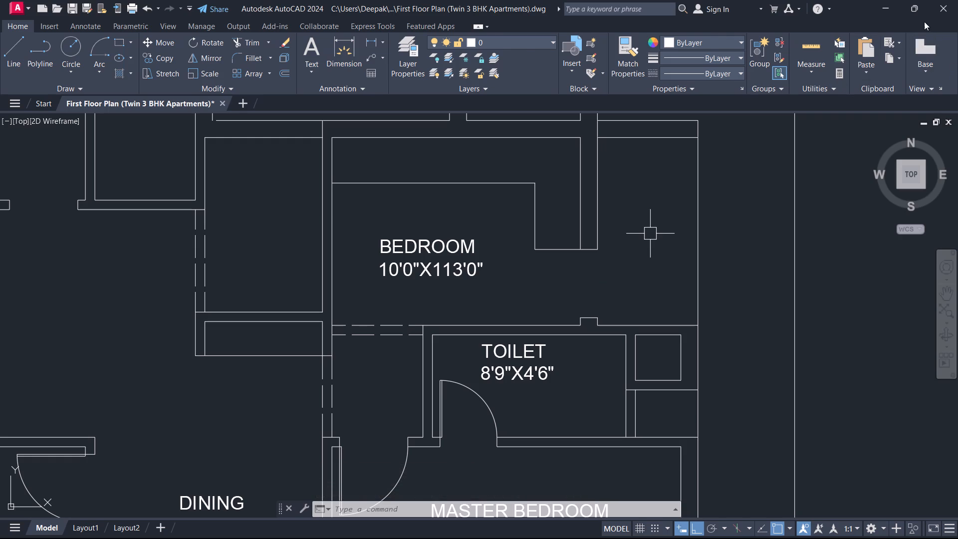
Examine the second apartment's bedroom and toilet walls around the small projection and the adjoining shaft.
scroll(879, 28, down, 1)
scroll(635, 267, down, 1)
middle_drag(634, 281, 609, 309)
scroll(634, 281, up, 1)
scroll(641, 55, up, 3)
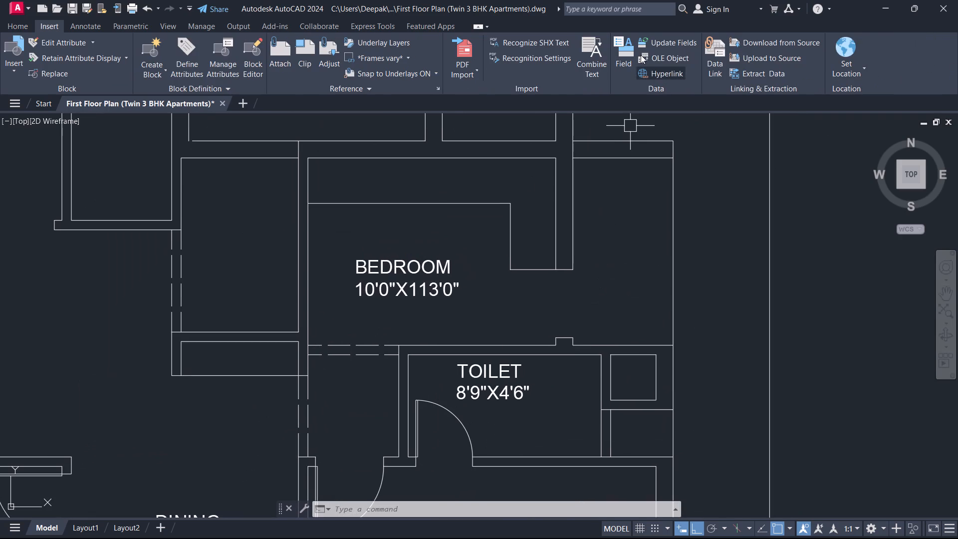
click(6, 23)
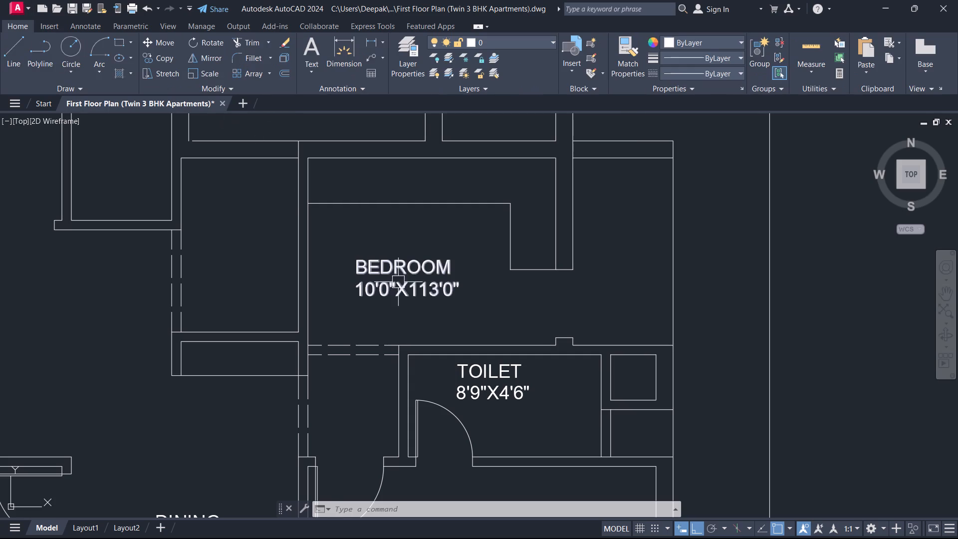
key(alt+Tab)
key(alt+Tab)
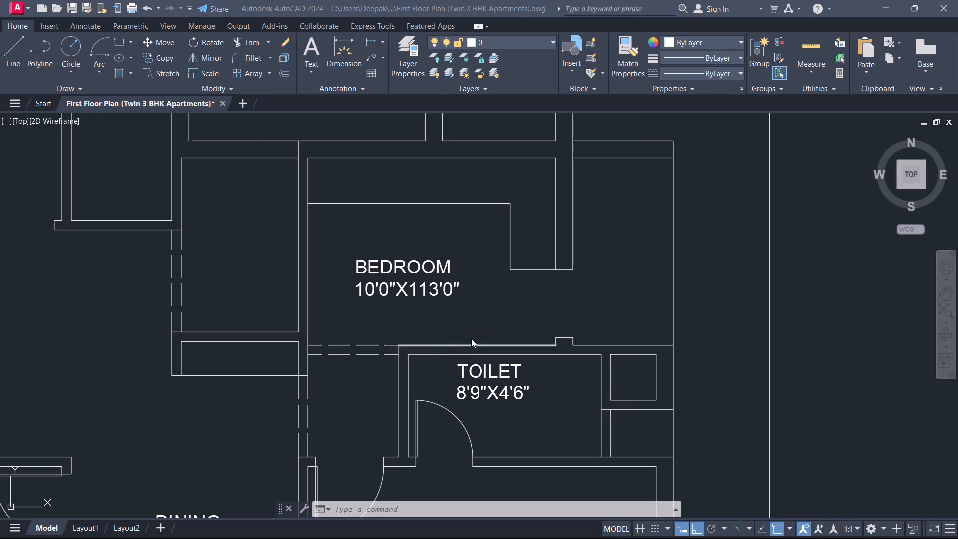
middle_drag(485, 310, 366, 331)
scroll(414, 313, up, 2)
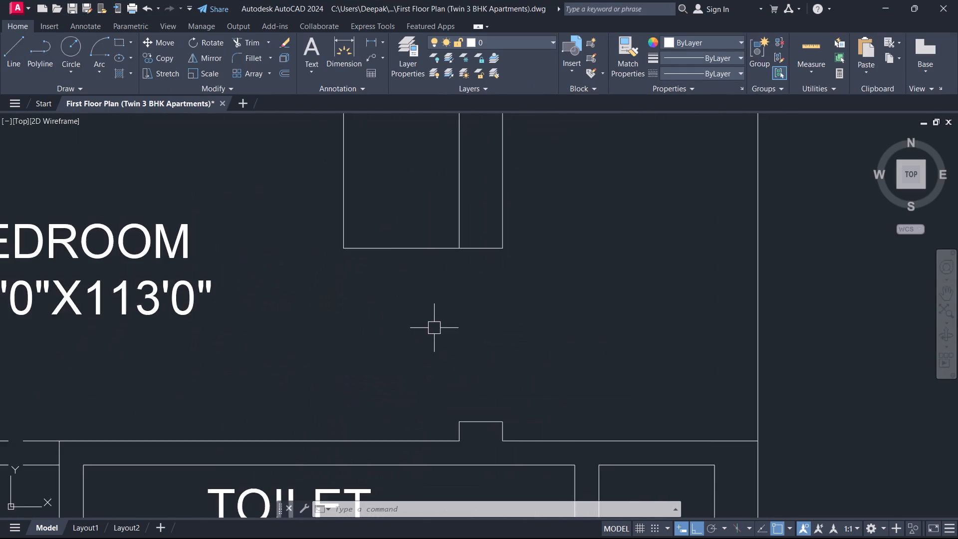
middle_drag(435, 328, 519, 277)
scroll(435, 328, down, 2)
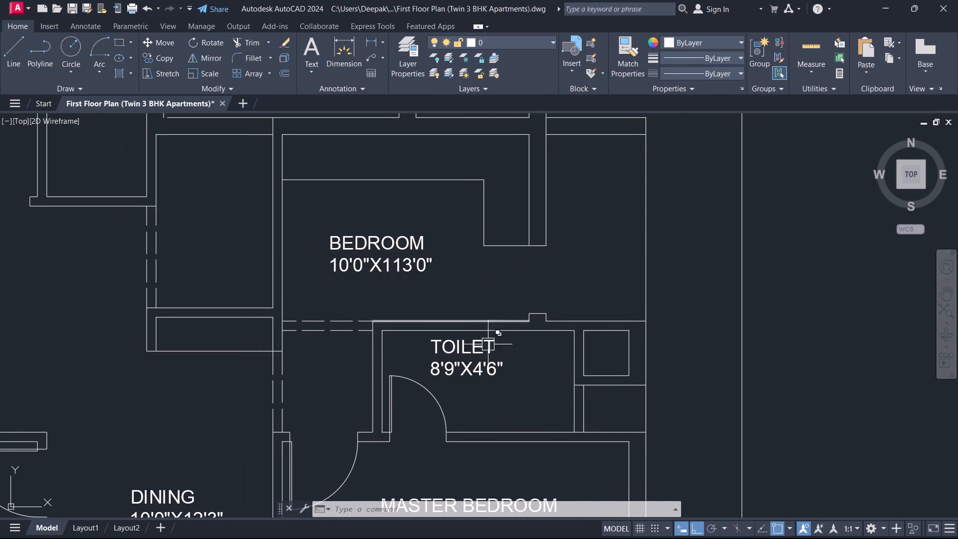
middle_drag(481, 352, 591, 295)
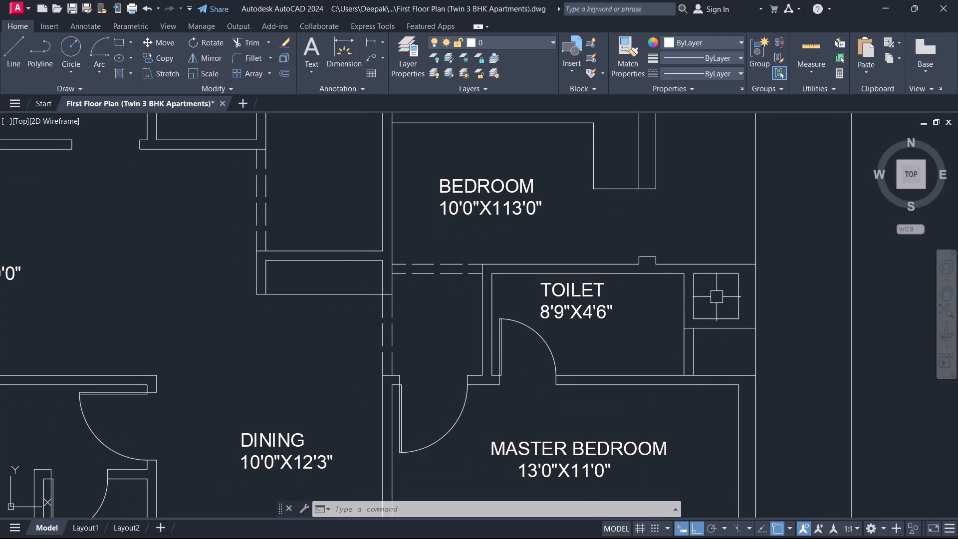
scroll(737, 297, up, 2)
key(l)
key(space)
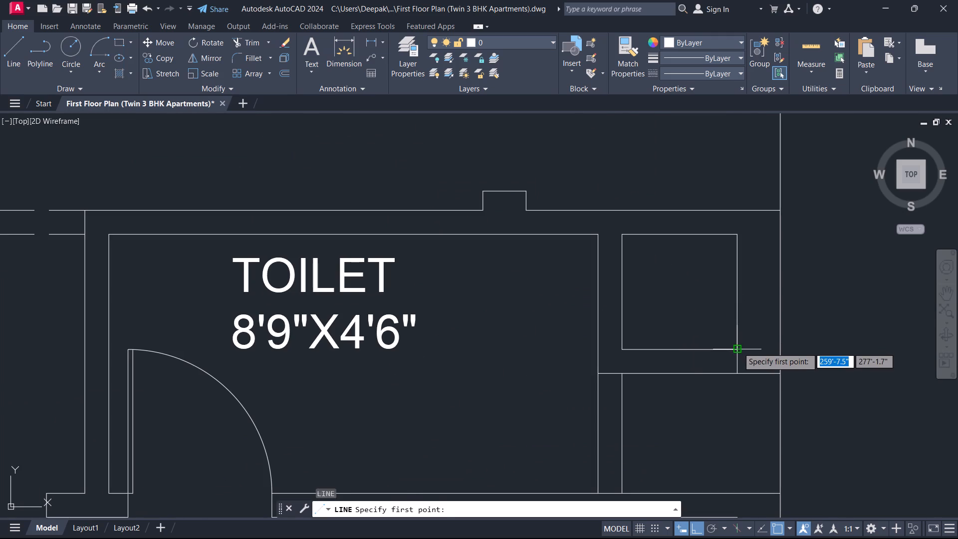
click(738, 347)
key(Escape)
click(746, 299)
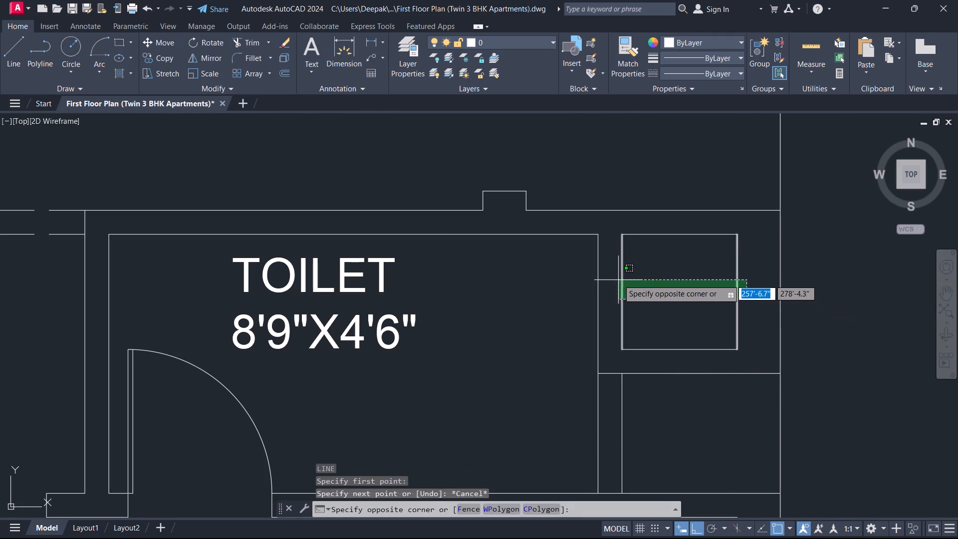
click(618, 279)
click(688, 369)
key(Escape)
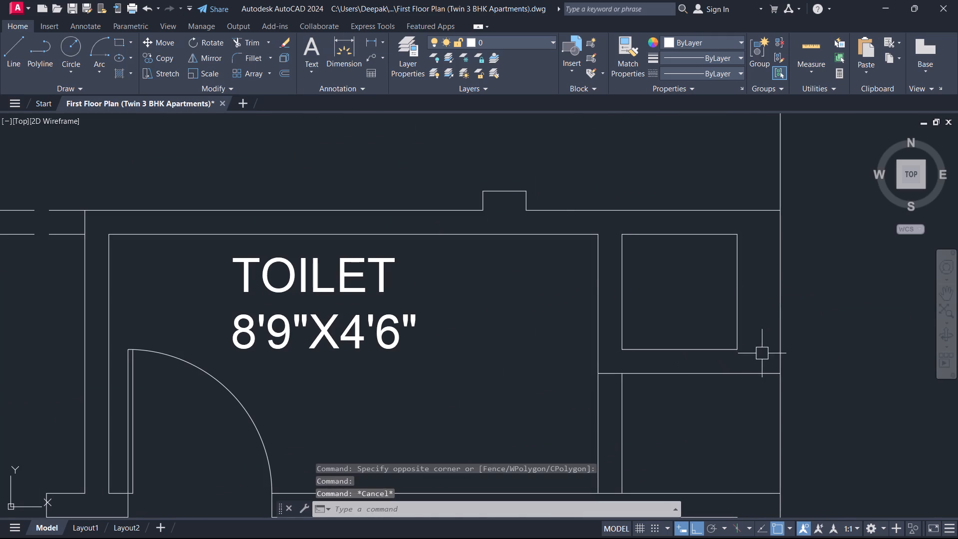
Move the small square shaft beside the toilet 4" east.
click(764, 353)
click(610, 226)
text(M)
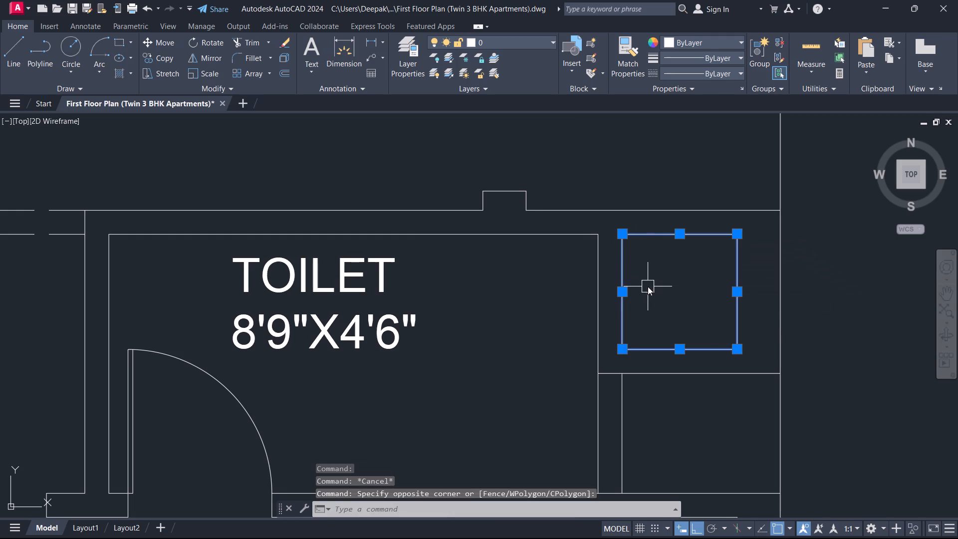
key(space)
click(670, 303)
key(4)
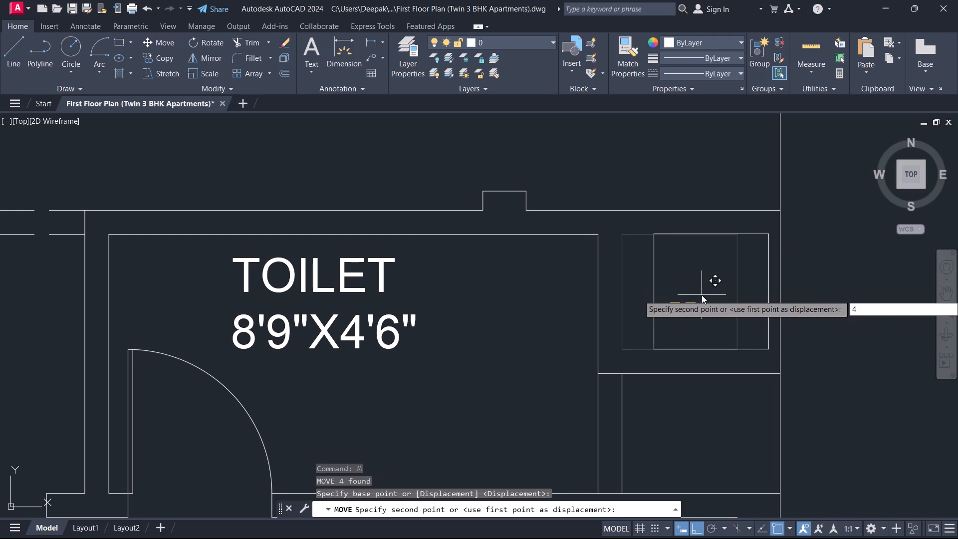
key(Return)
middle_drag(625, 353, 645, 270)
key(Escape)
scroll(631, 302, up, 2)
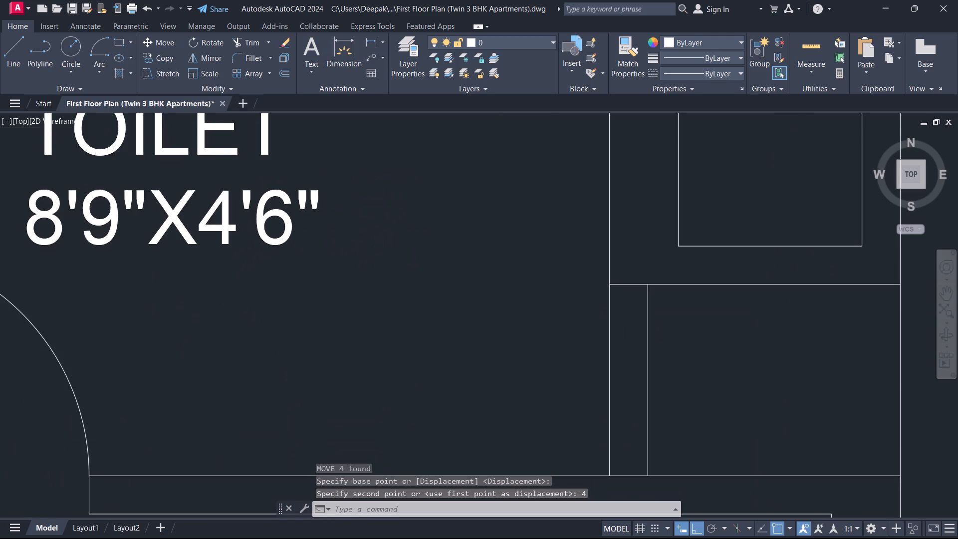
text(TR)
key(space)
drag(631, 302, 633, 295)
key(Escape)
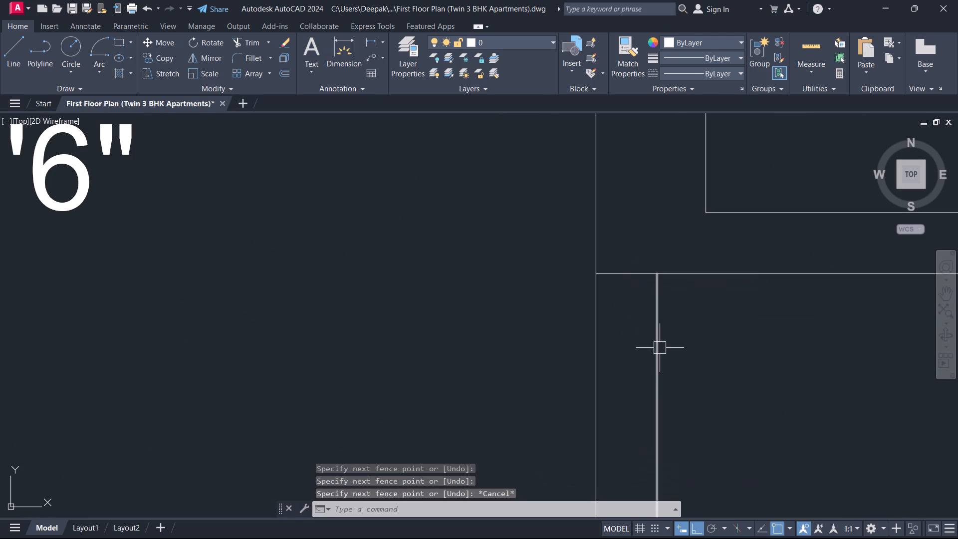
Move the vertical wall line below the square shaft 4" east.
click(662, 348)
text(M)
key(space)
click(662, 348)
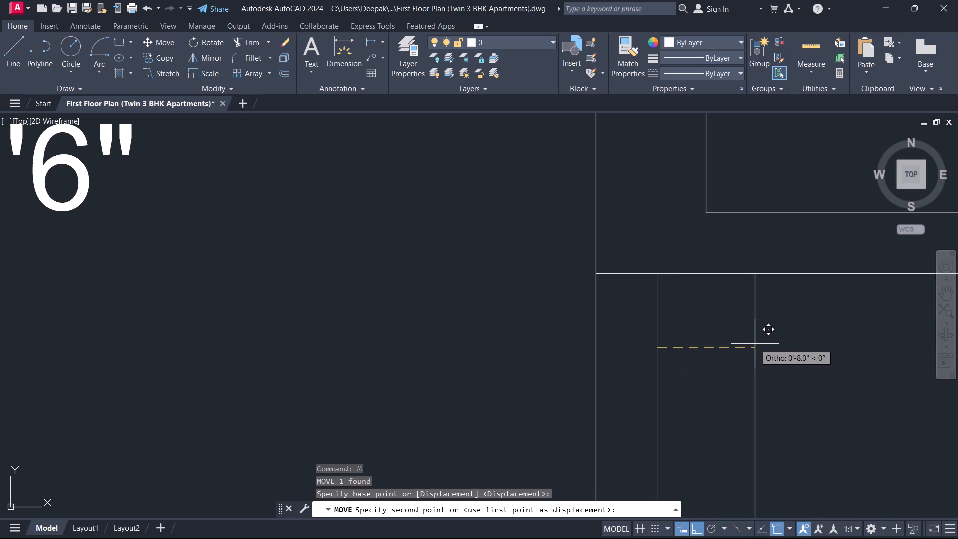
key(4)
key(Return)
scroll(695, 326, down, 2)
middle_click(695, 326)
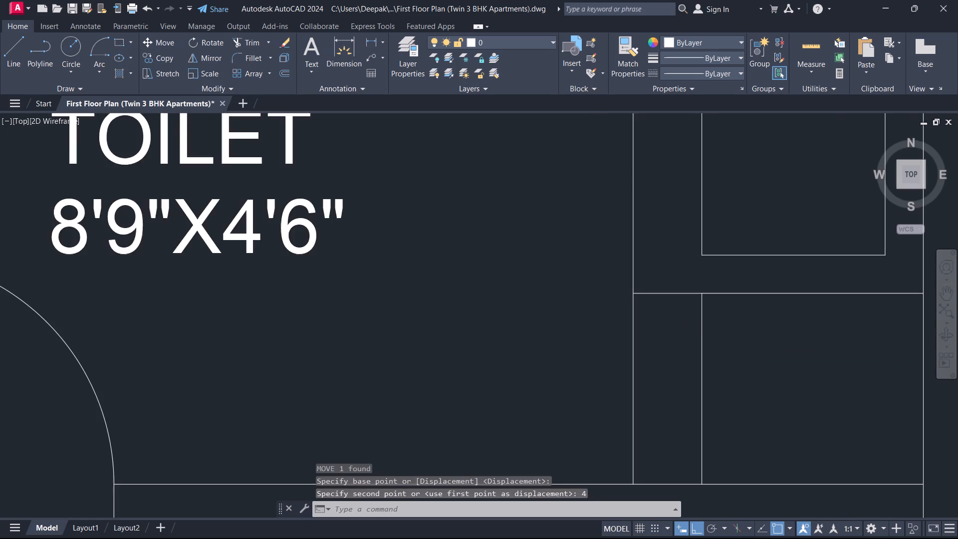
Trim the horizontal line pieces between the toilet's east wall lines at the wall's upper and lower junctions.
scroll(695, 326, down, 1)
text(TR)
key(space)
drag(682, 324, 681, 303)
key(Escape)
scroll(675, 382, up, 3)
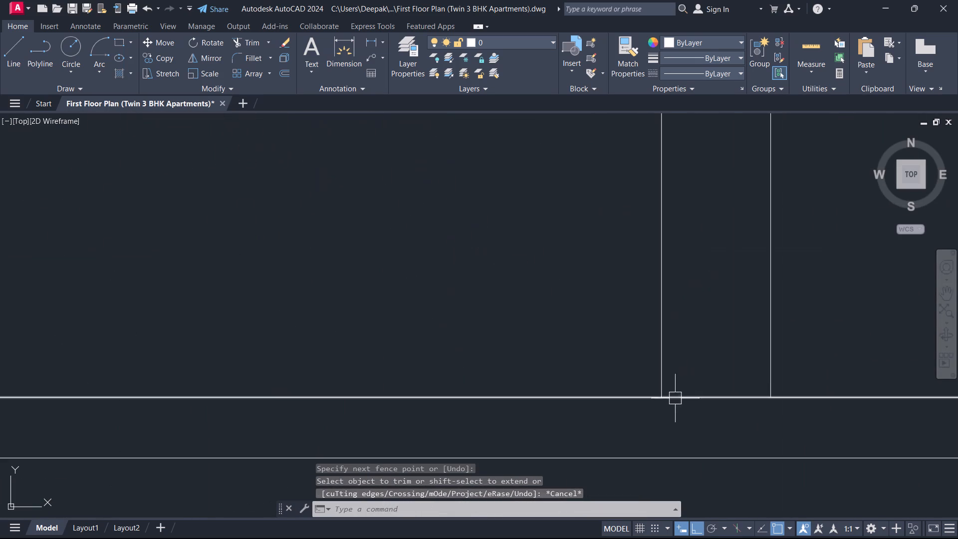
key(space)
drag(684, 404, 685, 363)
key(Escape)
Draw two crossing diagonal lines between opposite corners of the small square shaft beside the second apartment's 8'9"X4'6" toilet.
scroll(698, 340, down, 4)
middle_drag(739, 304, 605, 308)
scroll(607, 294, up, 2)
text(L)
key(space)
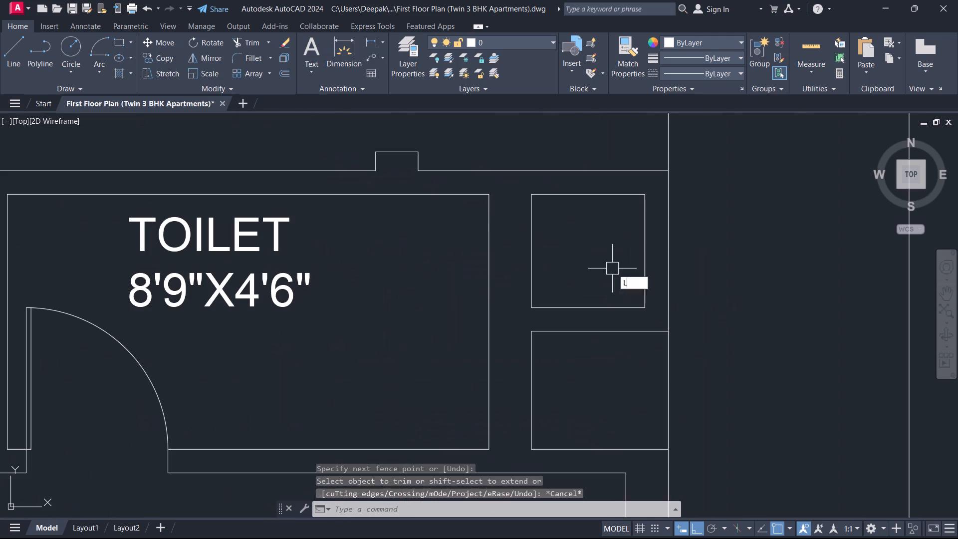
click(640, 195)
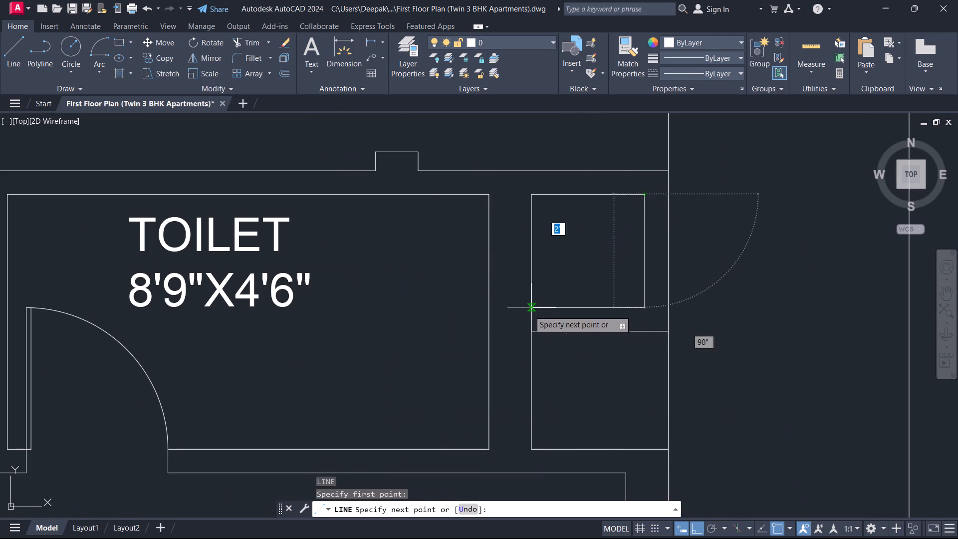
click(529, 304)
key(Escape)
key(space)
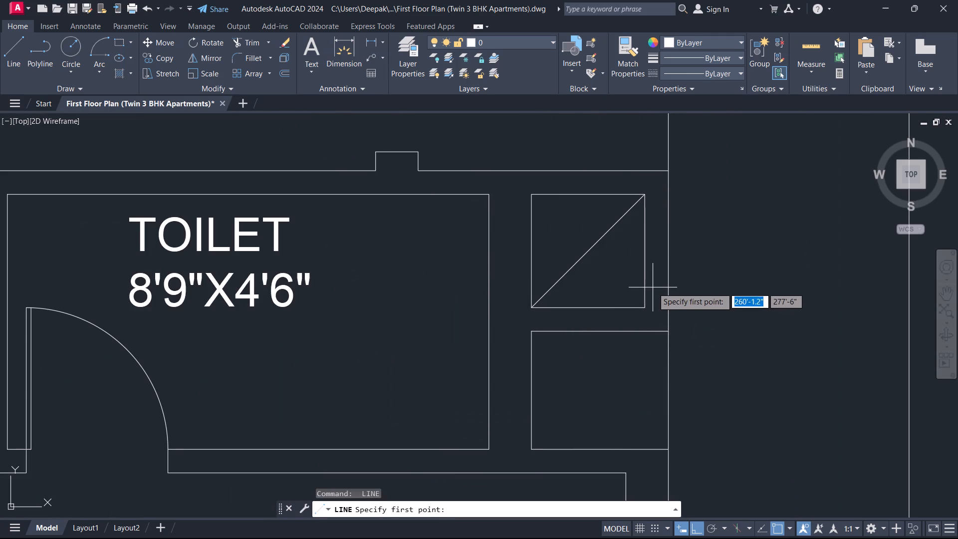
click(641, 304)
click(531, 200)
key(Escape)
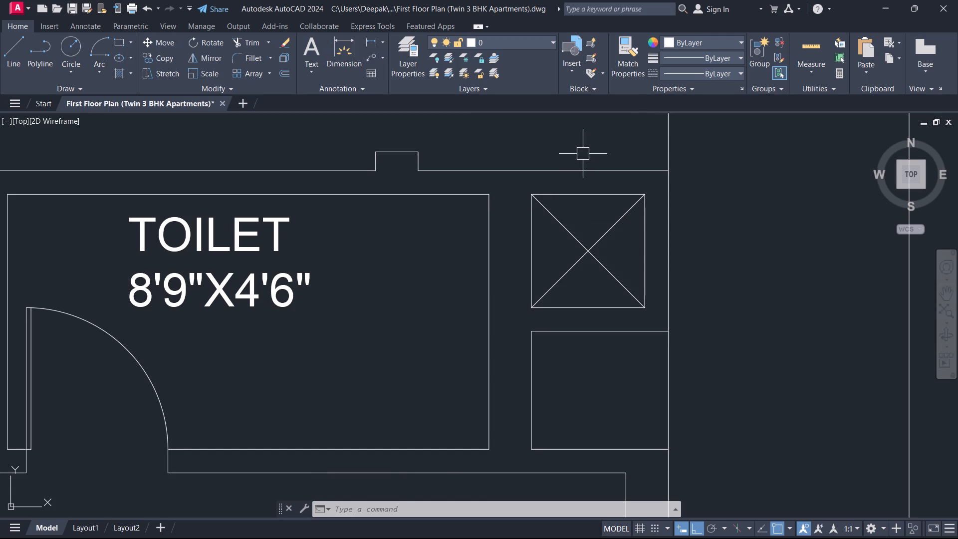
Erase the long vertical line standing clear of the building along its east side.
scroll(536, 273, down, 1)
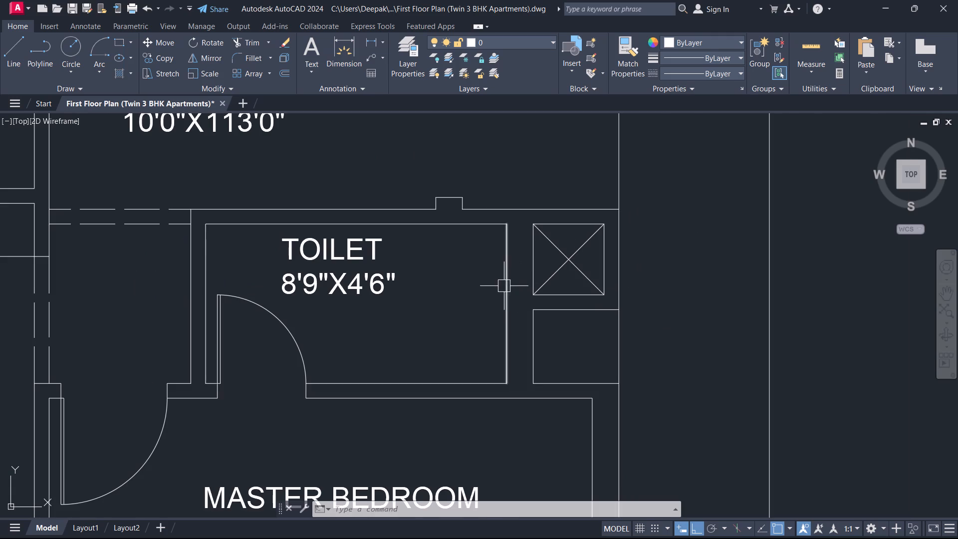
middle_drag(475, 299, 580, 287)
scroll(580, 287, down, 1)
middle_drag(528, 328, 533, 272)
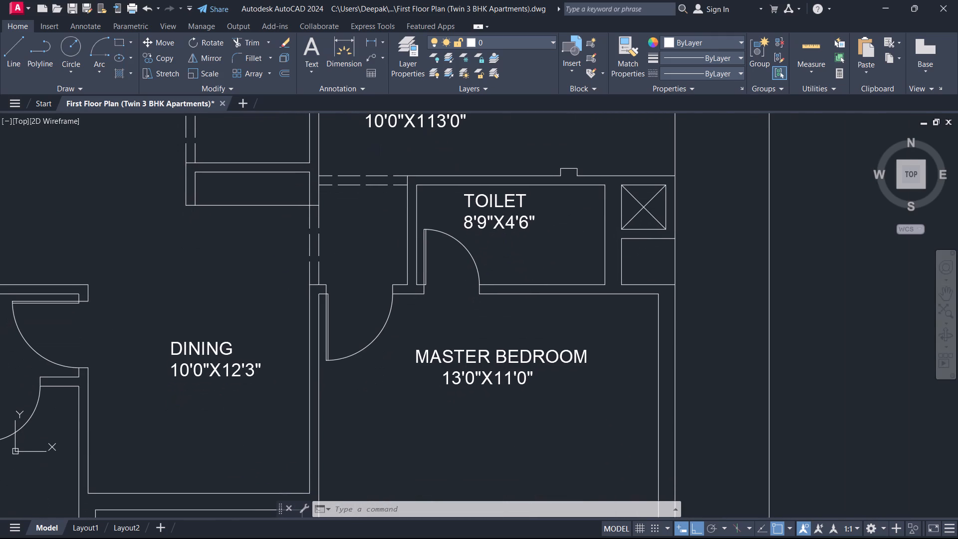
middle_drag(532, 273, 536, 229)
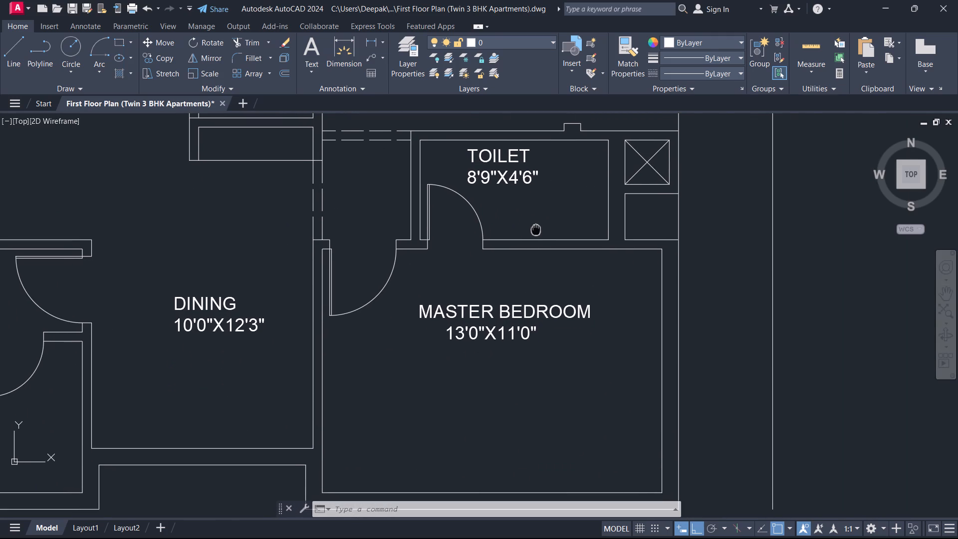
middle_drag(536, 229, 537, 228)
middle_drag(535, 398, 566, 343)
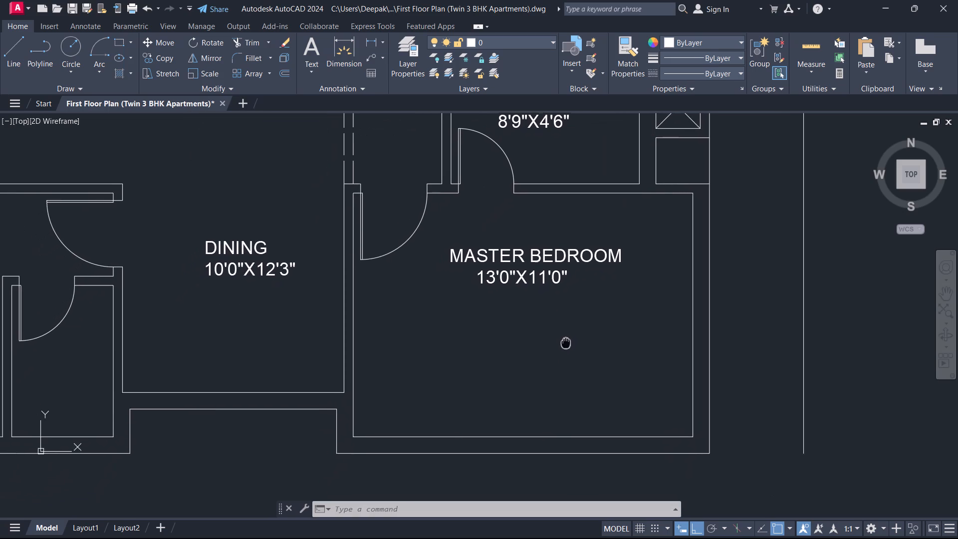
scroll(531, 330, down, 2)
middle_drag(466, 286, 533, 313)
scroll(685, 313, up, 1)
scroll(690, 309, down, 3)
scroll(698, 252, up, 2)
middle_drag(698, 252, 653, 354)
click(656, 338)
click(596, 314)
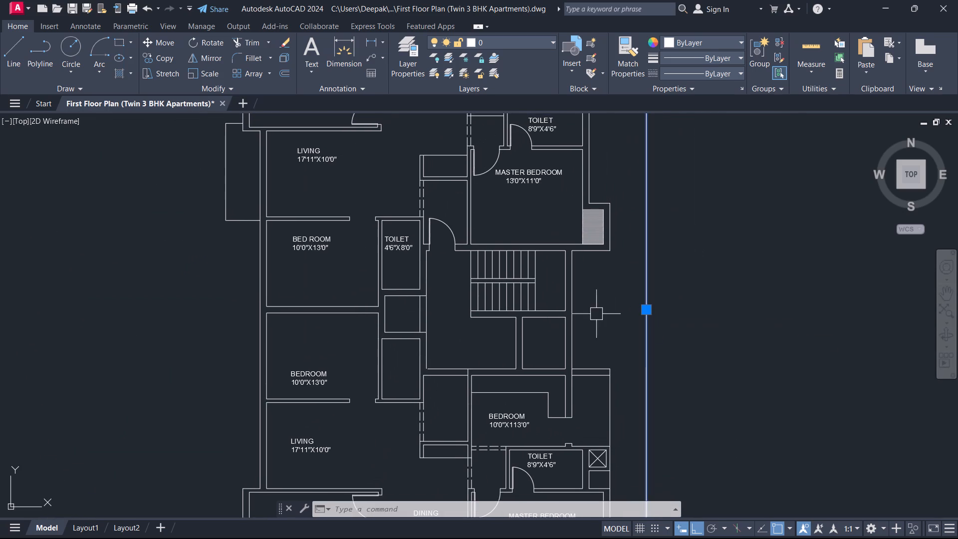
key(Delete)
Fillet the lobby's west and south wall lines into a sharp corner above the second apartment's entry passage.
scroll(608, 322, down, 1)
middle_drag(517, 386, 612, 363)
scroll(608, 386, up, 1)
scroll(748, 348, up, 2)
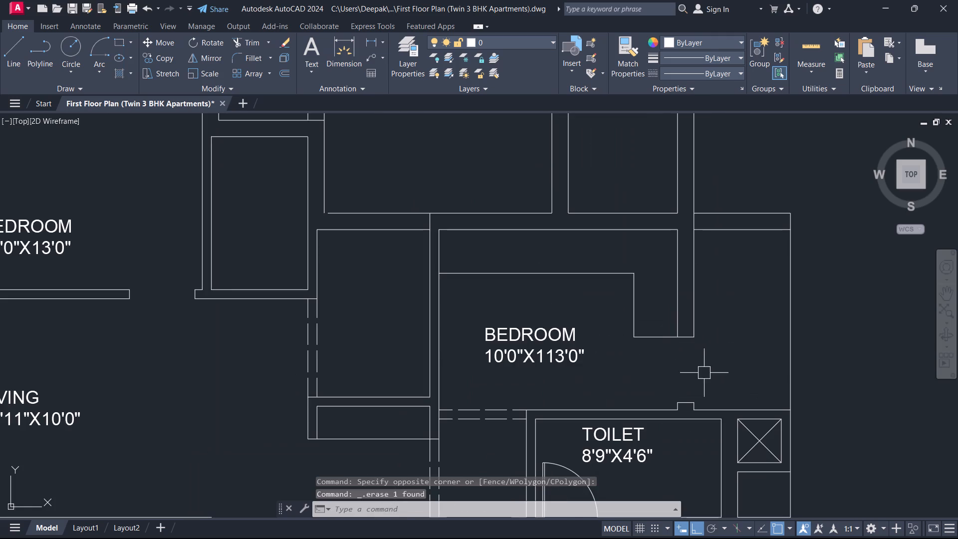
scroll(428, 376, down, 2)
middle_drag(425, 374, 606, 356)
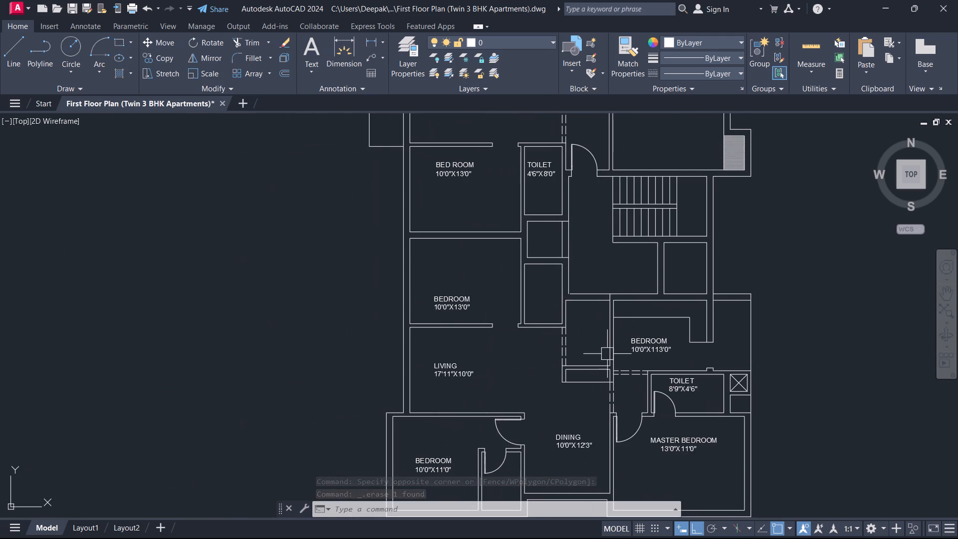
scroll(569, 290, up, 3)
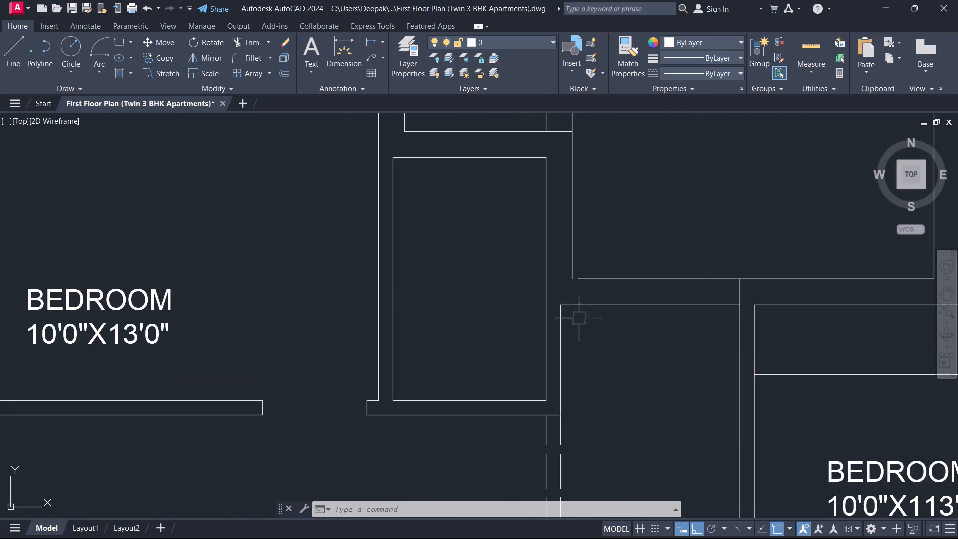
scroll(575, 305, up, 1)
key(f)
key(space)
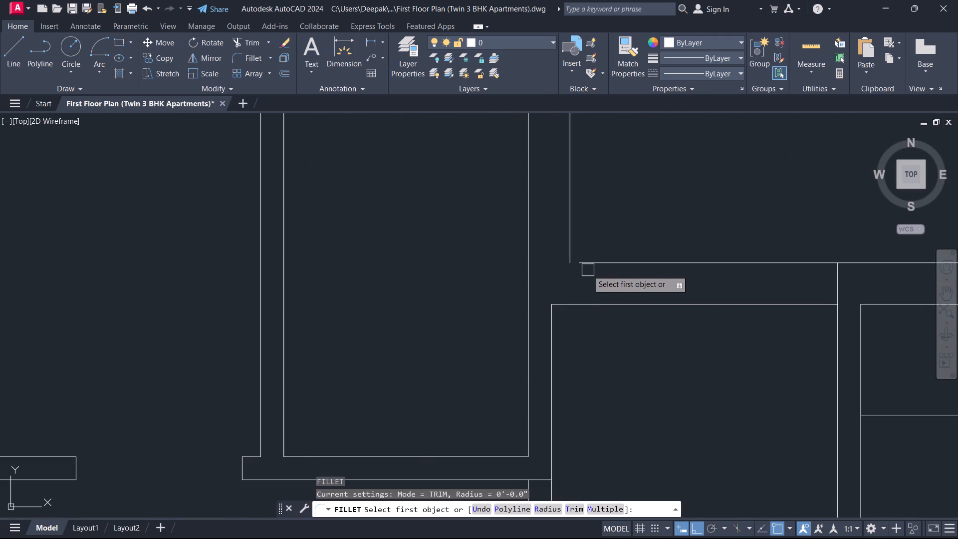
click(569, 236)
click(598, 263)
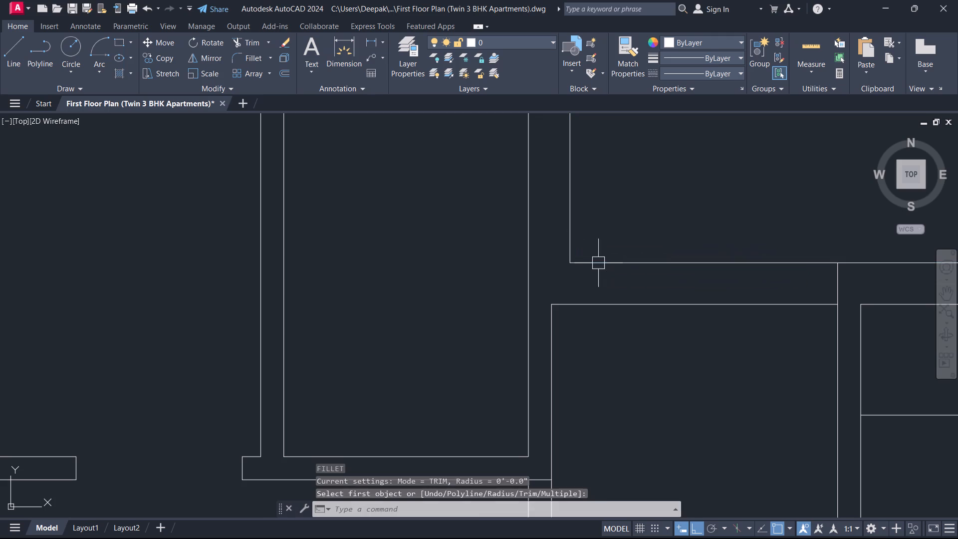
key(Escape)
Extend the lobby's west wall line south to the entry passage's upper horizontal line.
scroll(612, 290, down, 1)
middle_drag(616, 300, 565, 291)
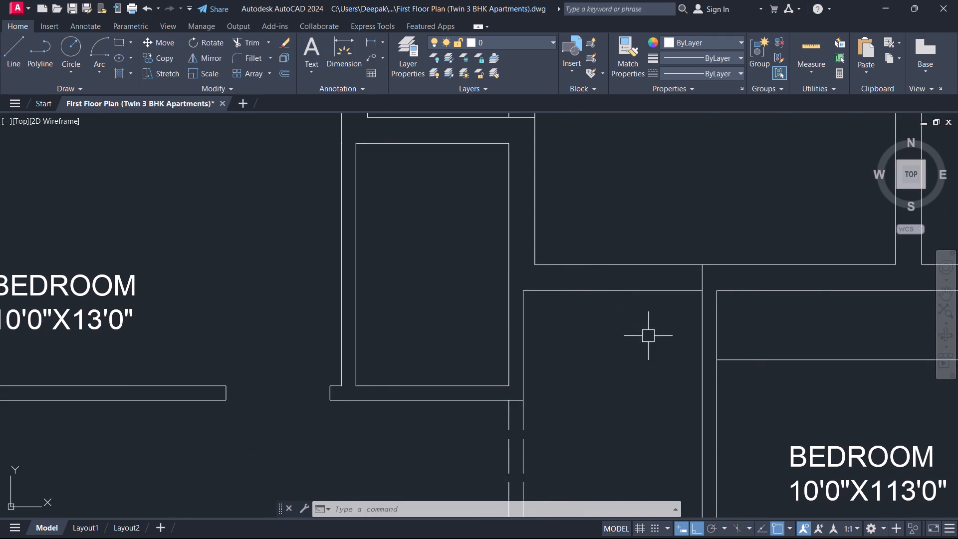
scroll(654, 340, down, 1)
middle_drag(654, 340, 635, 294)
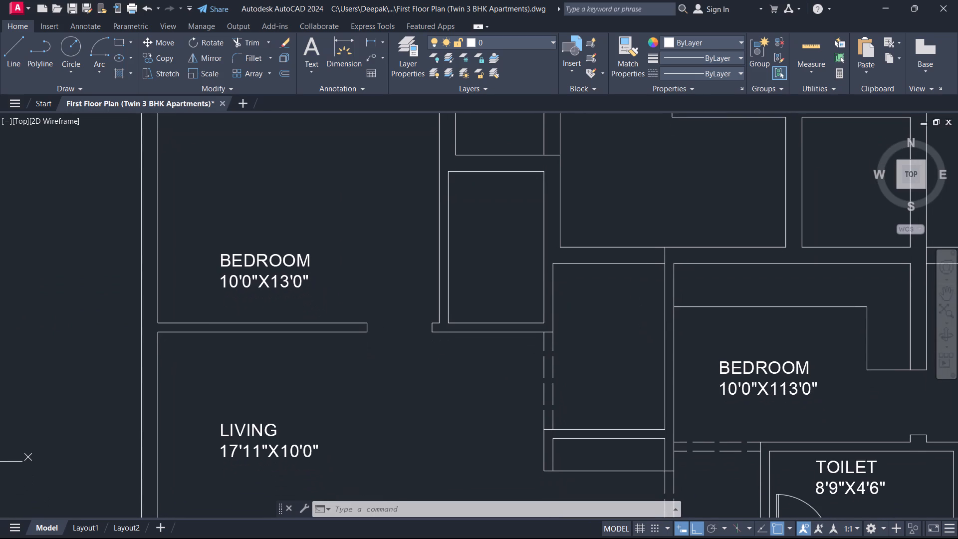
text(EX)
key(space)
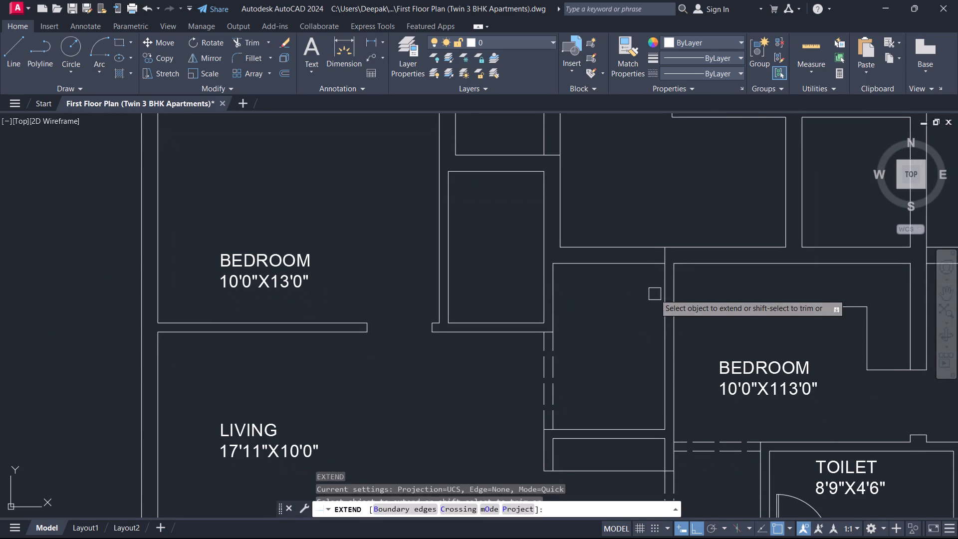
key(Escape)
scroll(661, 286, up, 1)
text(EX)
key(space)
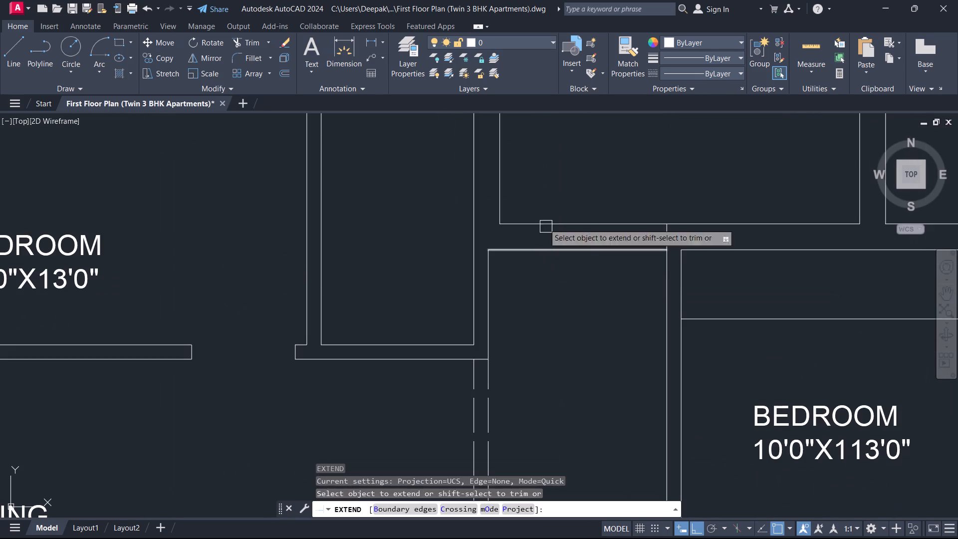
click(500, 192)
key(Escape)
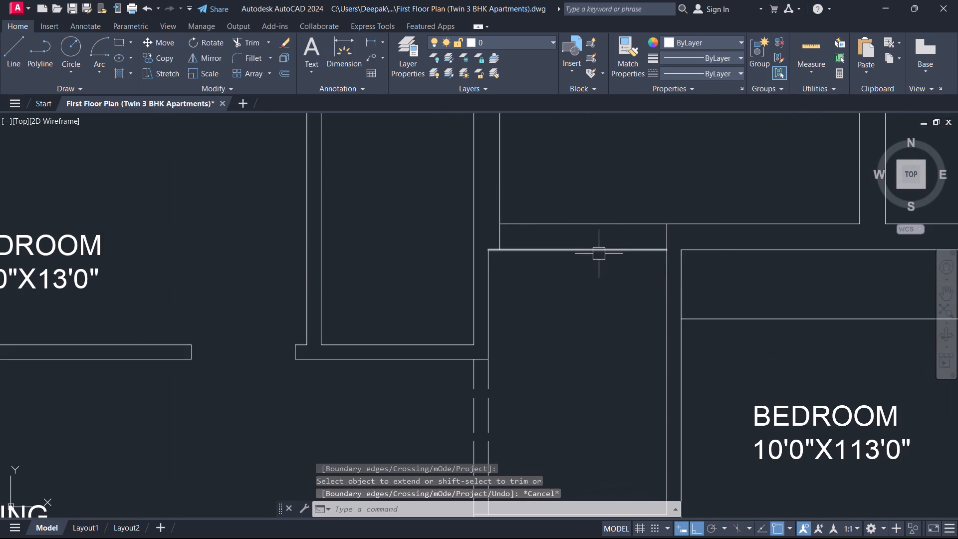
Break the passage's top line at the extended wall line, and the lobby's south line at the passage's east wall line.
click(598, 253)
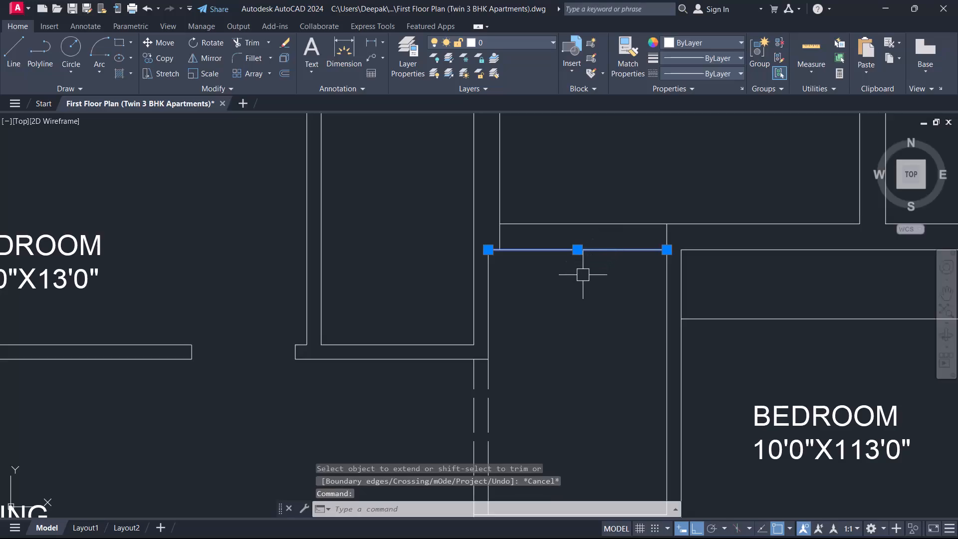
text(BR)
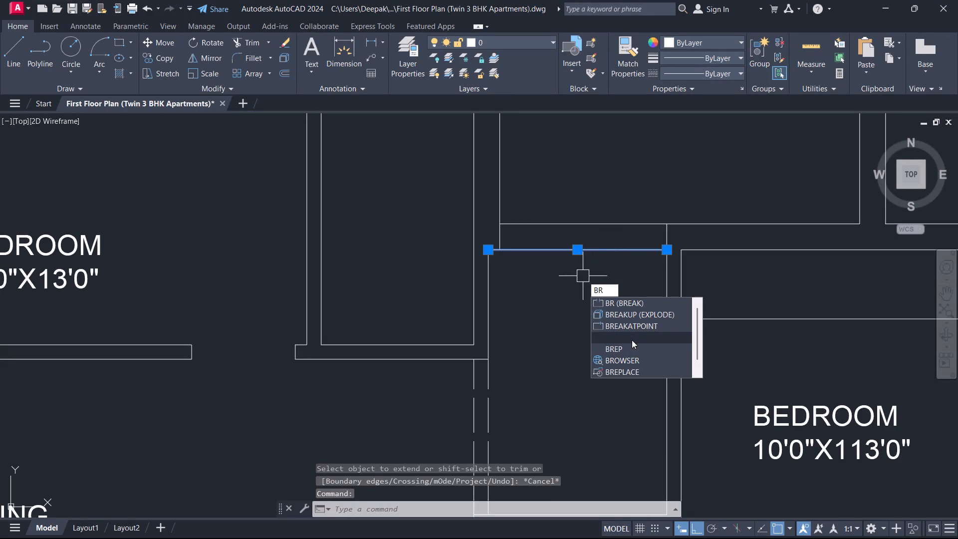
click(632, 327)
scroll(474, 274, up, 2)
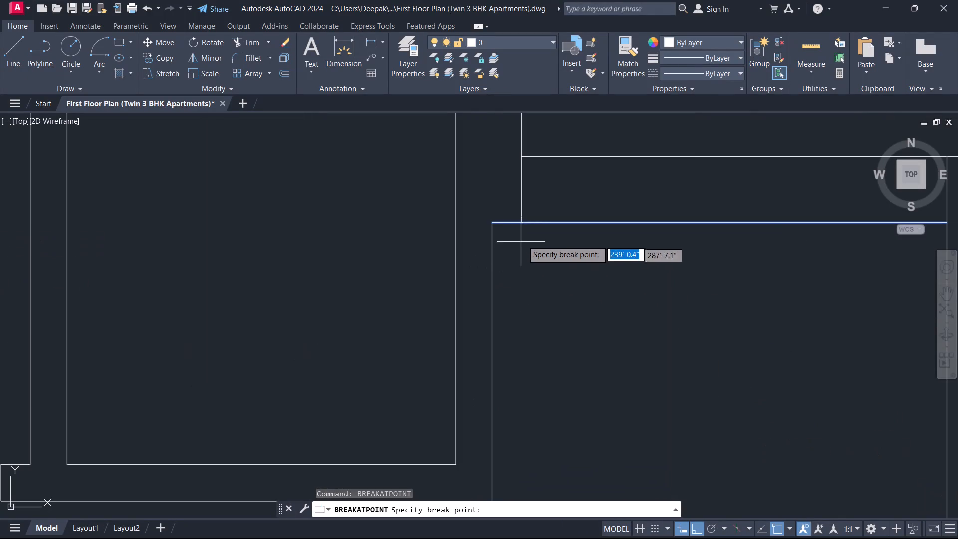
click(521, 219)
key(Escape)
scroll(603, 194, down, 1)
middle_drag(603, 194, 574, 318)
key(space)
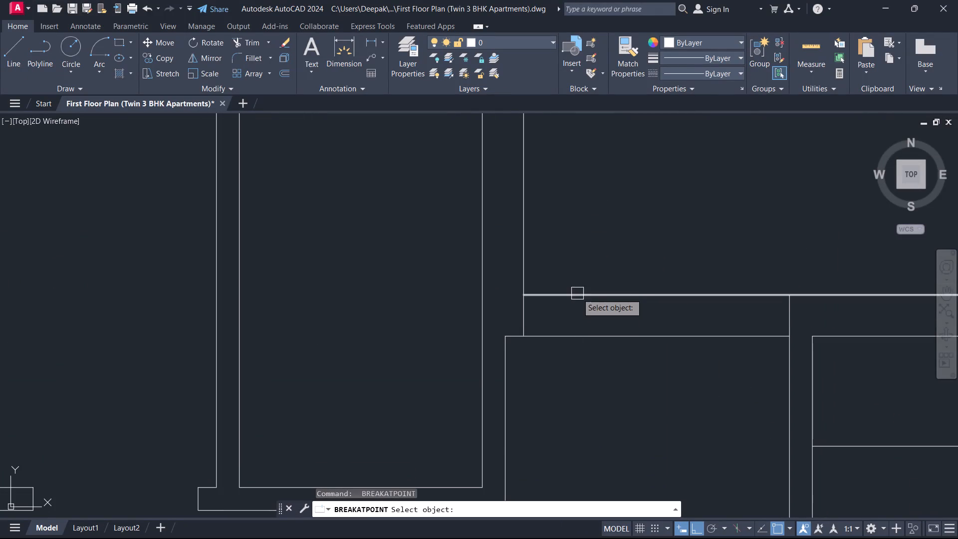
click(574, 291)
click(789, 296)
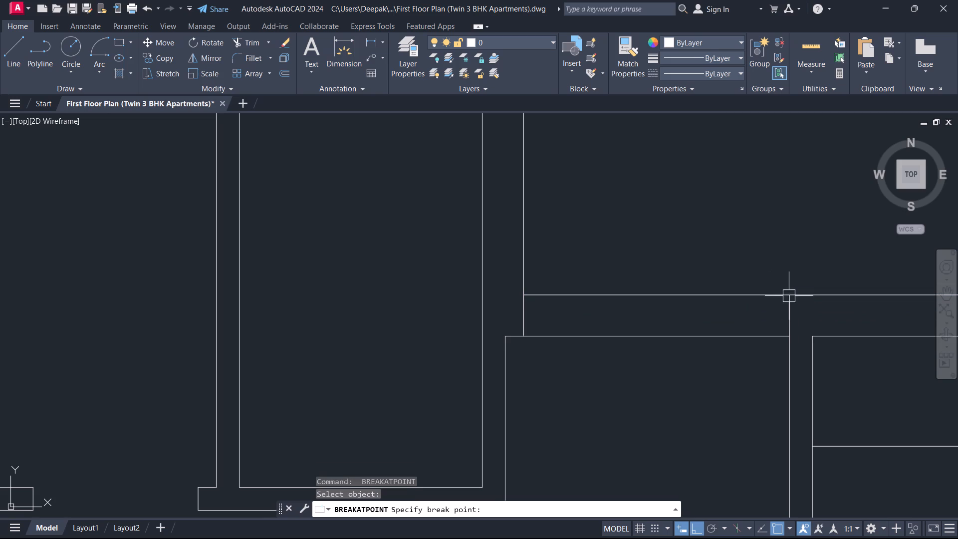
key(Escape)
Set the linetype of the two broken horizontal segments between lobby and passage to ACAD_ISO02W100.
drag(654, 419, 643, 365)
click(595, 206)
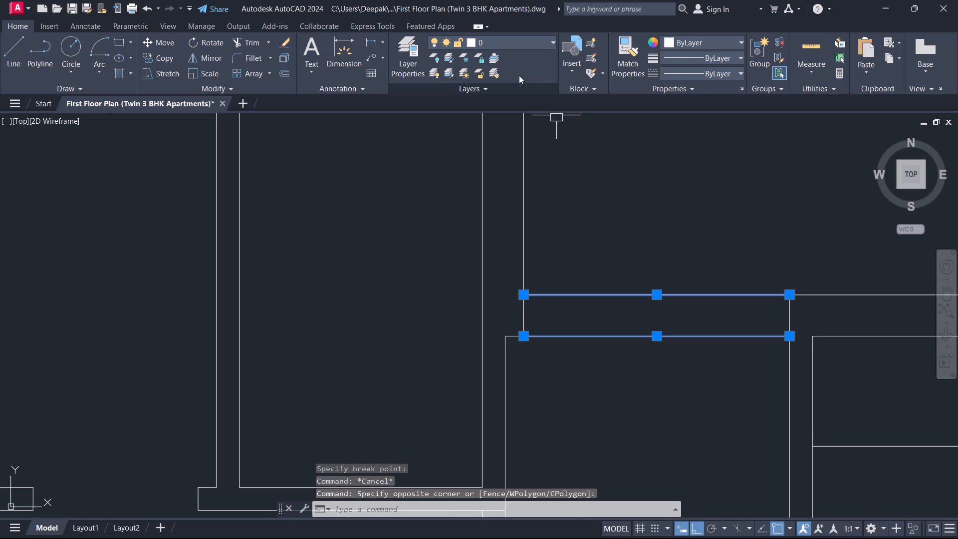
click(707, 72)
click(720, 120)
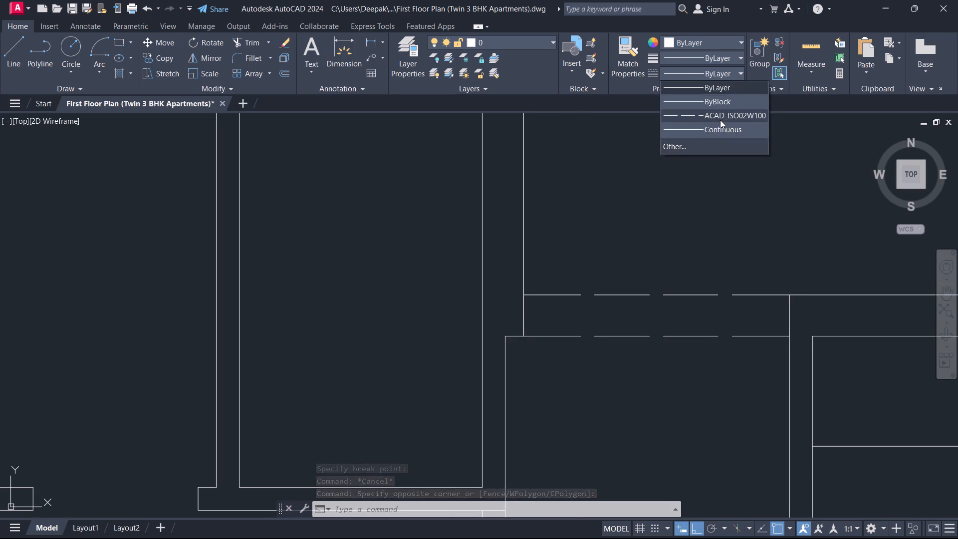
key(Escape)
Erase the two dashed horizontal segments between the lobby and the second apartment's entry passage.
scroll(677, 191, down, 2)
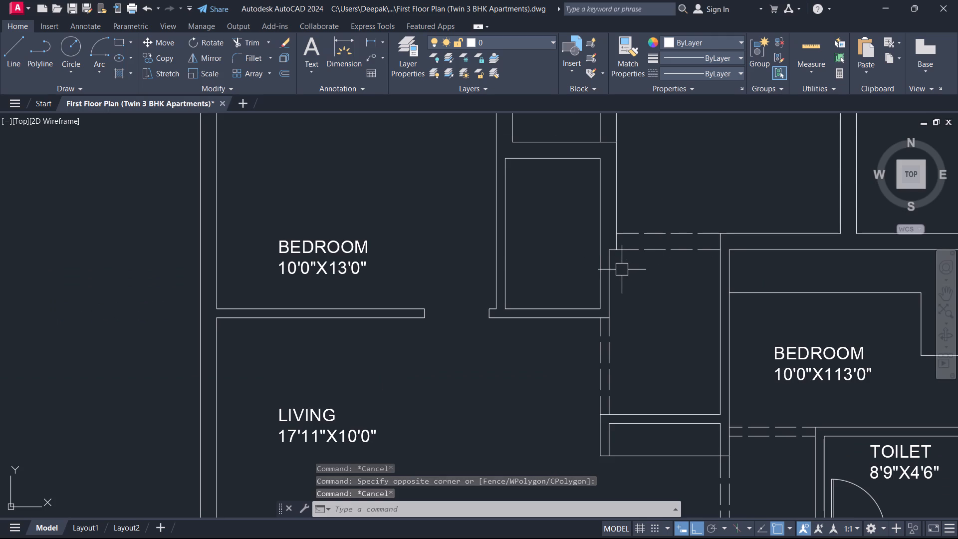
middle_drag(580, 326, 587, 322)
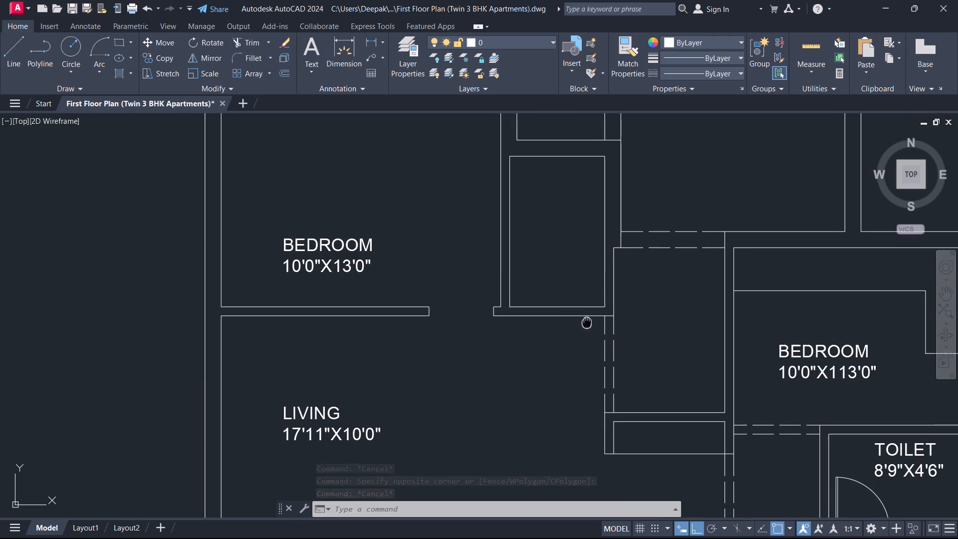
middle_drag(587, 322, 627, 285)
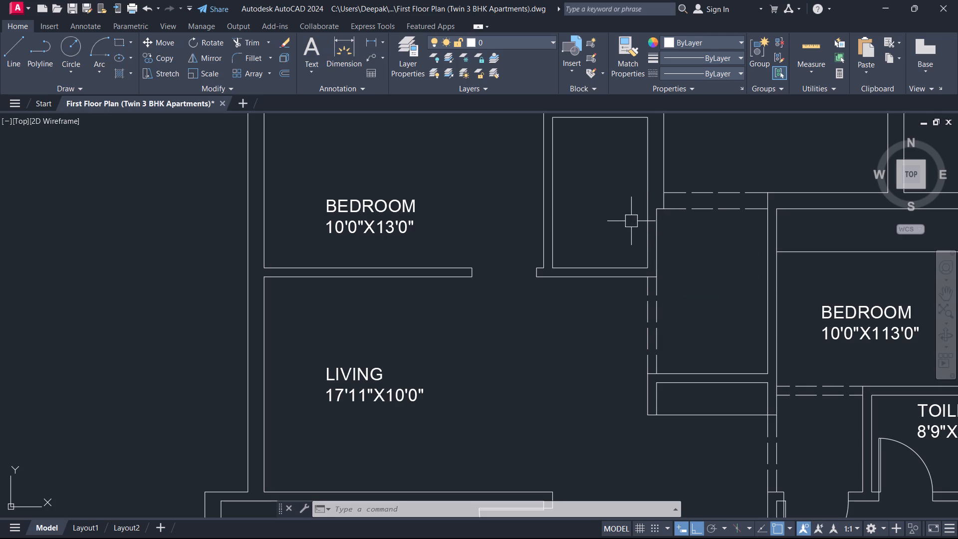
middle_drag(720, 297, 749, 246)
scroll(749, 246, down, 1)
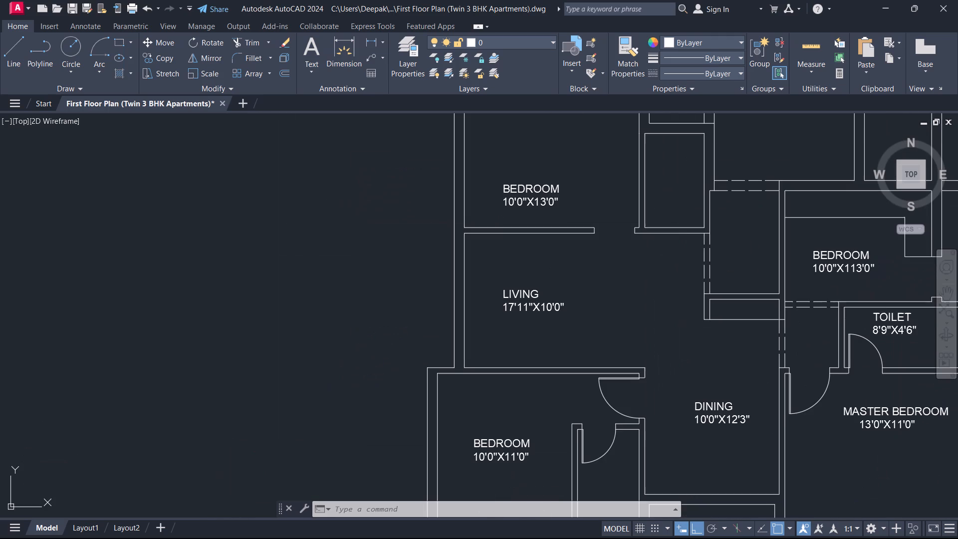
middle_drag(660, 295, 635, 331)
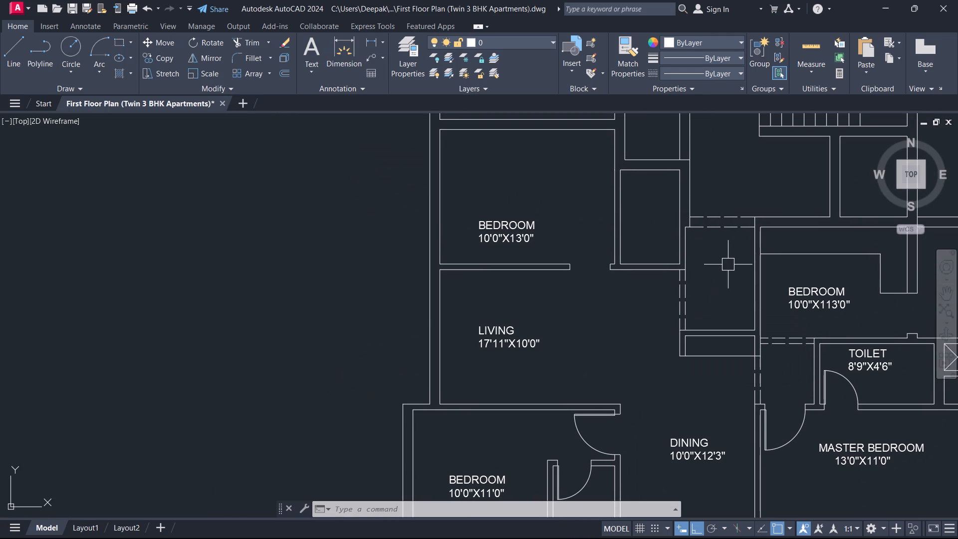
scroll(716, 276, up, 1)
middle_drag(716, 276, 654, 375)
scroll(699, 299, up, 1)
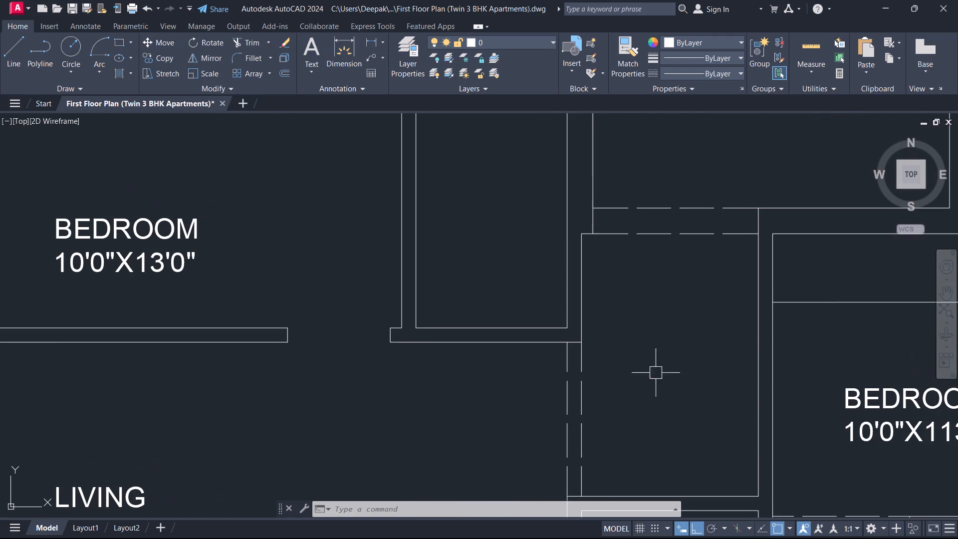
drag(666, 322, 668, 295)
click(675, 194)
click(658, 203)
click(645, 276)
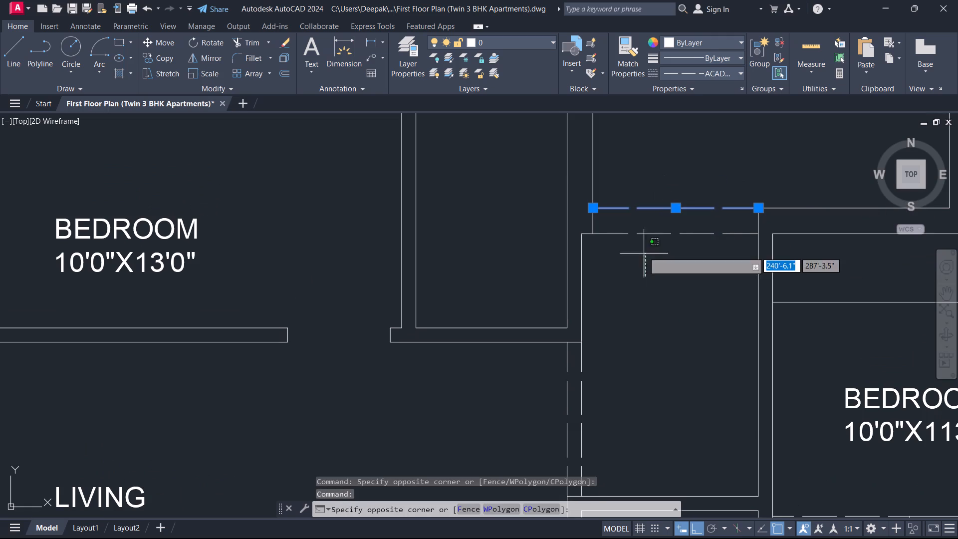
click(631, 189)
key(Delete)
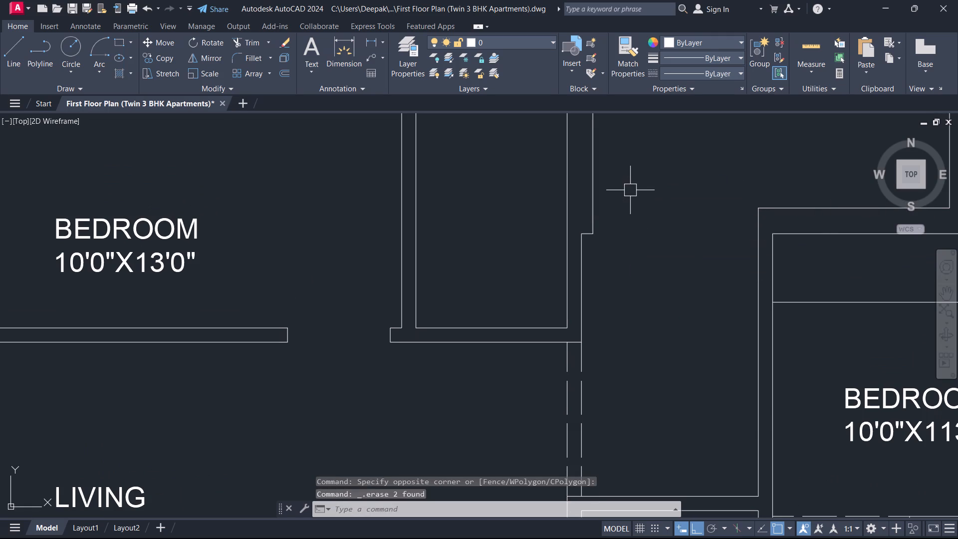
Measure the width of the second apartment's entry opening between the lobby's west wall corner and the passage's east wall.
text(DI)
key(space)
scroll(602, 235, up, 2)
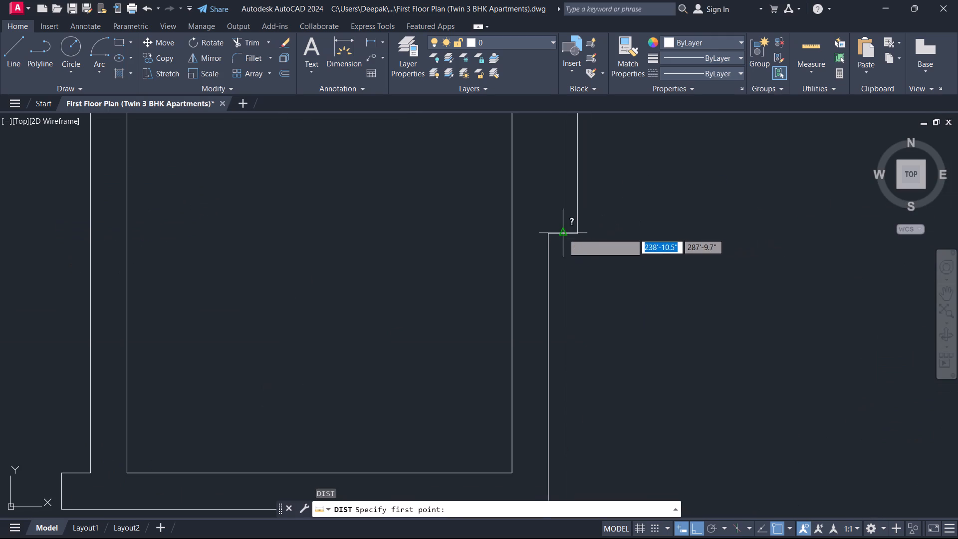
click(575, 226)
middle_drag(689, 229, 410, 273)
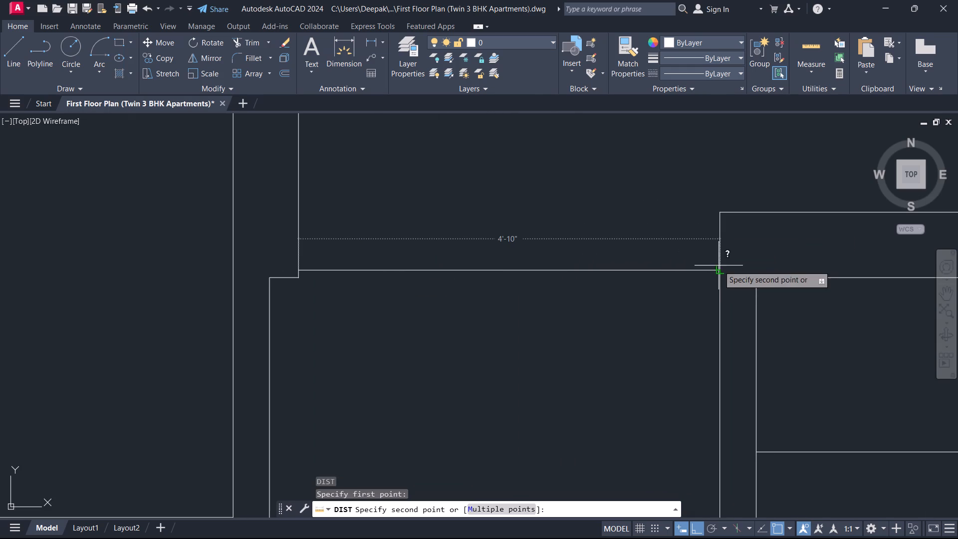
key(Escape)
Offset the entry passage's east wall line 10" west into the opening.
text(O 10)
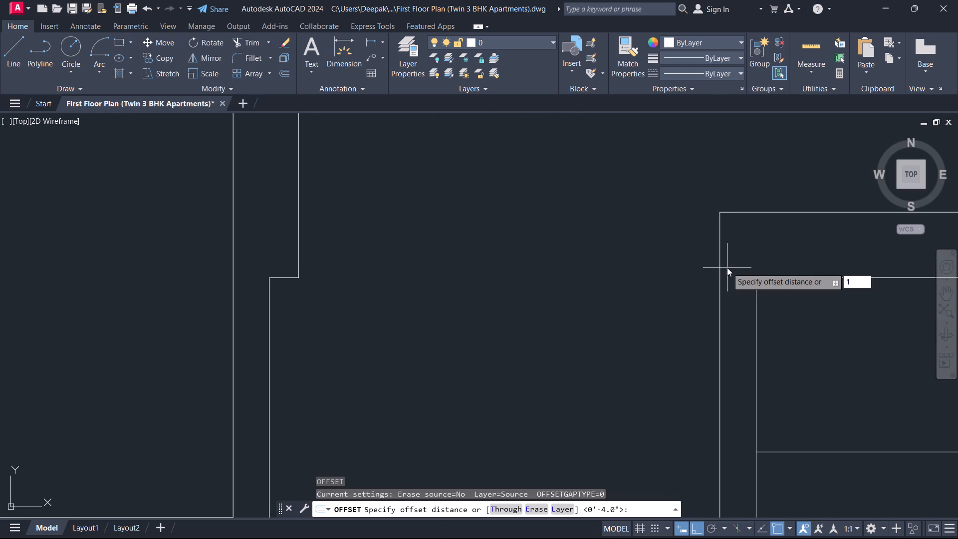
key(Return)
click(723, 270)
click(657, 291)
key(Escape)
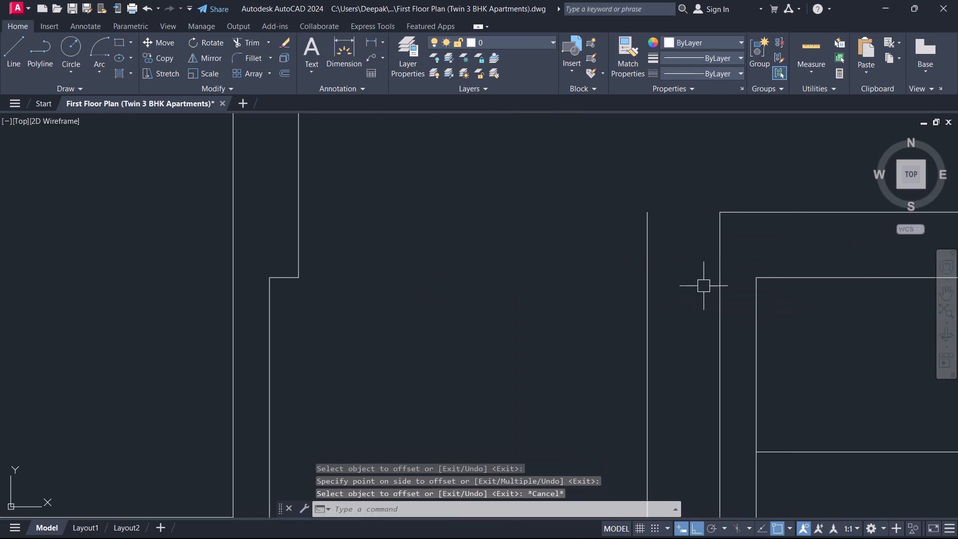
Extend the two horizontal wall lines north of the bedroom west to the offset line.
text(EX)
key(space)
click(781, 274)
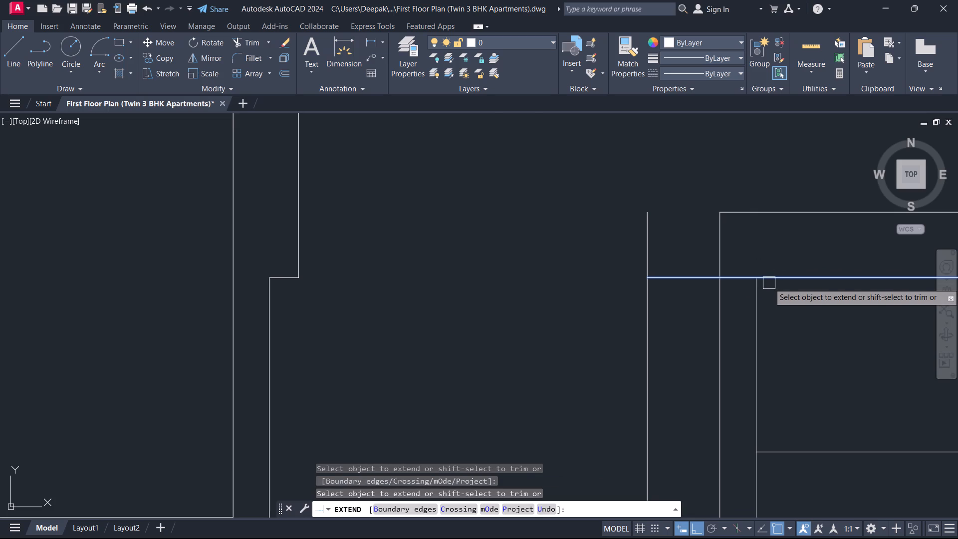
click(775, 279)
click(742, 205)
click(745, 224)
key(Escape)
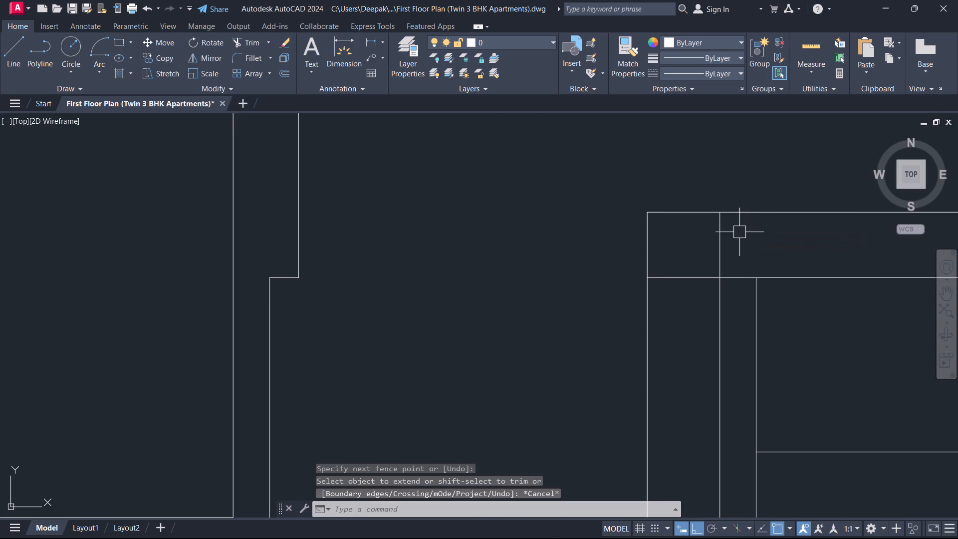
Trim the excess vertical lines at the entry so a wall stub remains projecting from the passage's east wall.
text(TR)
key(space)
drag(738, 233, 700, 240)
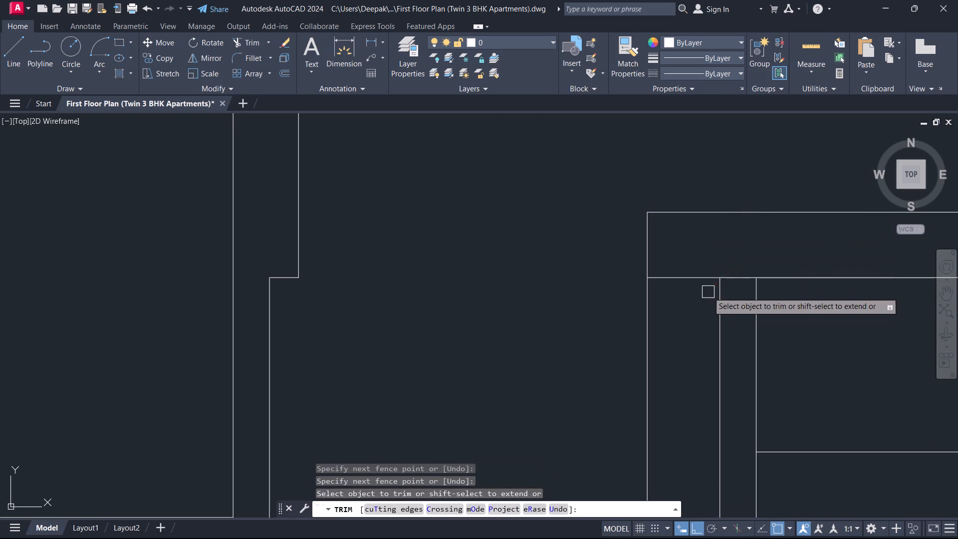
click(734, 280)
drag(661, 332, 595, 334)
key(Escape)
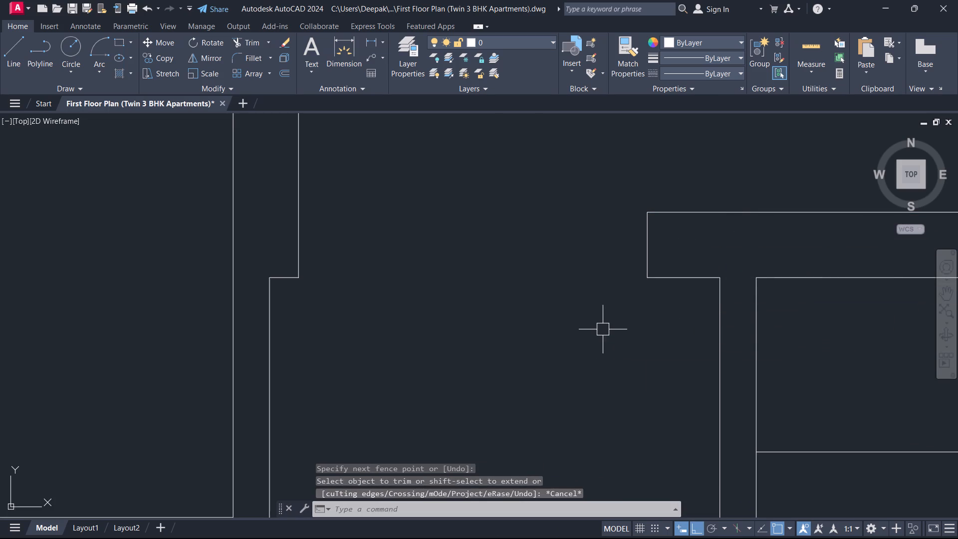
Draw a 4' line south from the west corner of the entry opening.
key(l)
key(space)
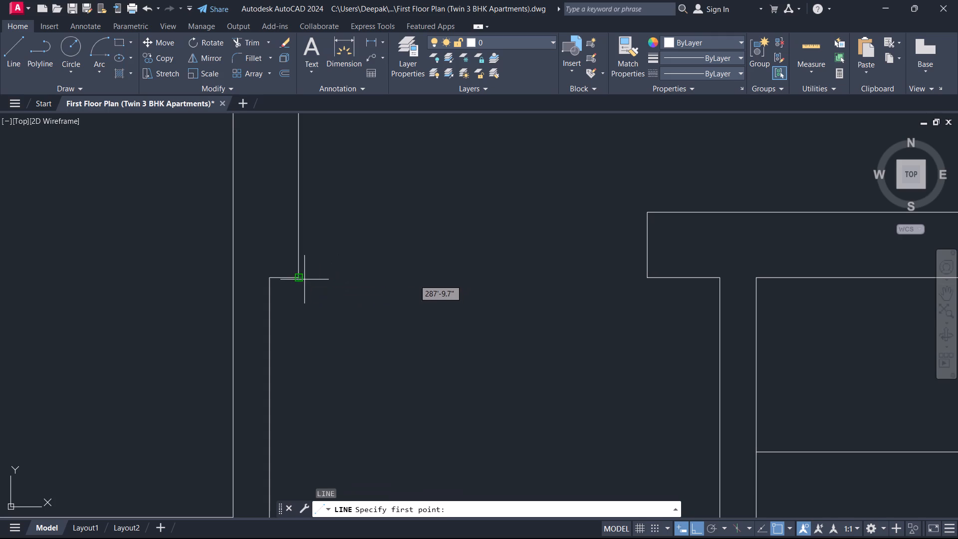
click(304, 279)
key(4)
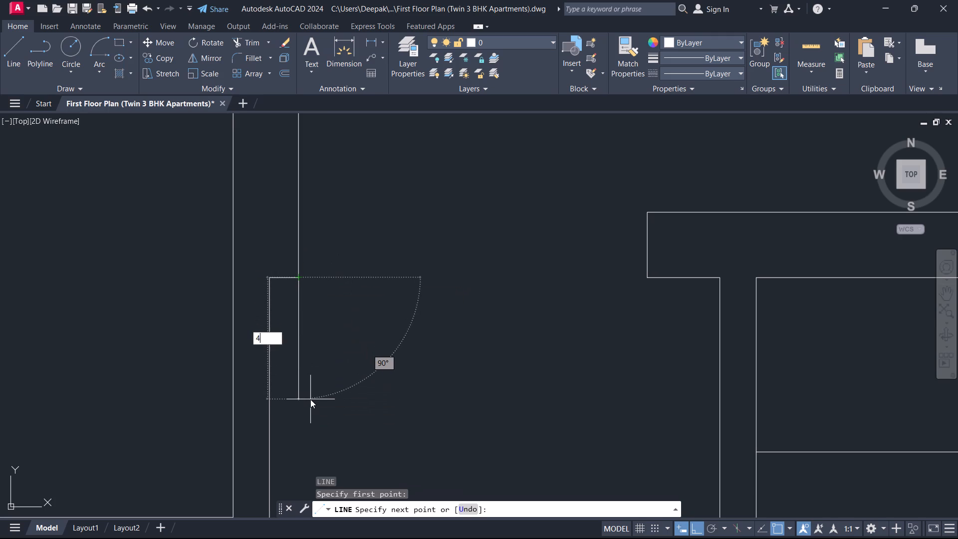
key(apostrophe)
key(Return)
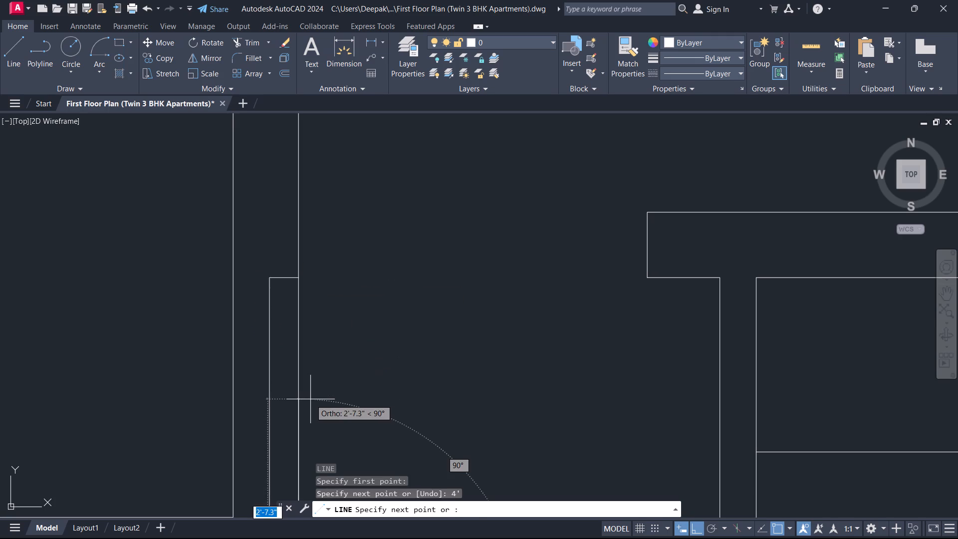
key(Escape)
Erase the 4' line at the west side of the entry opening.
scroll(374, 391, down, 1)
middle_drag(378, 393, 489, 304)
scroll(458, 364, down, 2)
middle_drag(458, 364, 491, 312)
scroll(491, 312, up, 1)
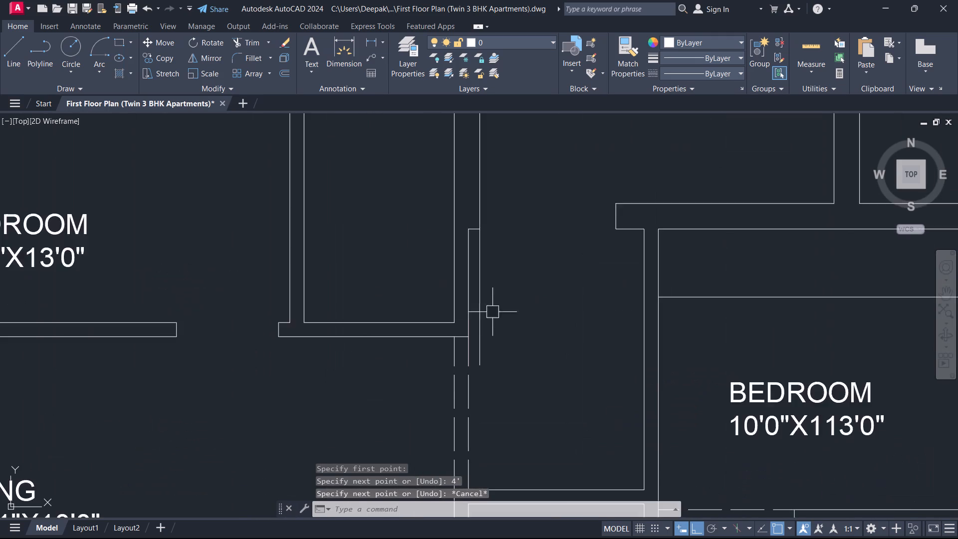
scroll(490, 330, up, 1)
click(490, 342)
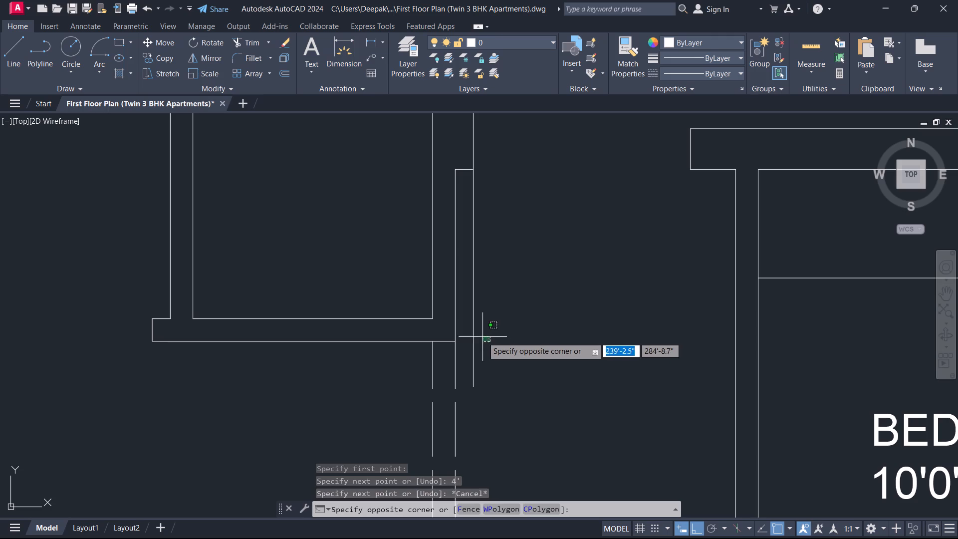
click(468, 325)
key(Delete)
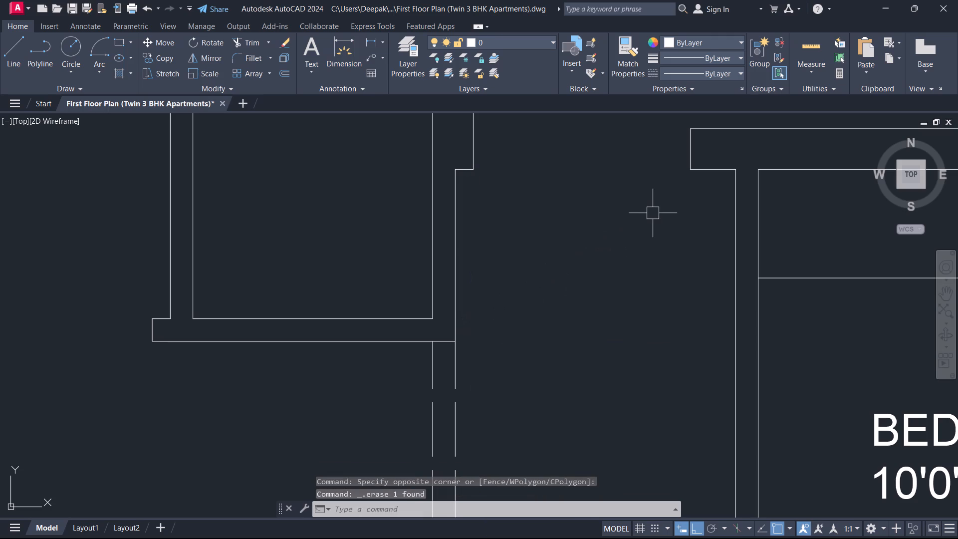
Draw a 4' door line south from the lower corner of the wall stub on the opening's east side.
key(l)
key(space)
click(692, 173)
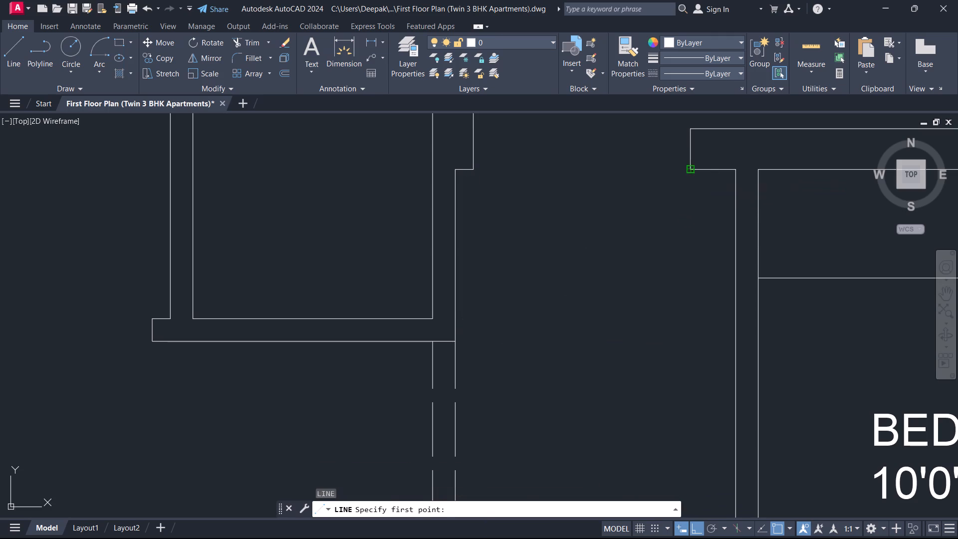
key(4)
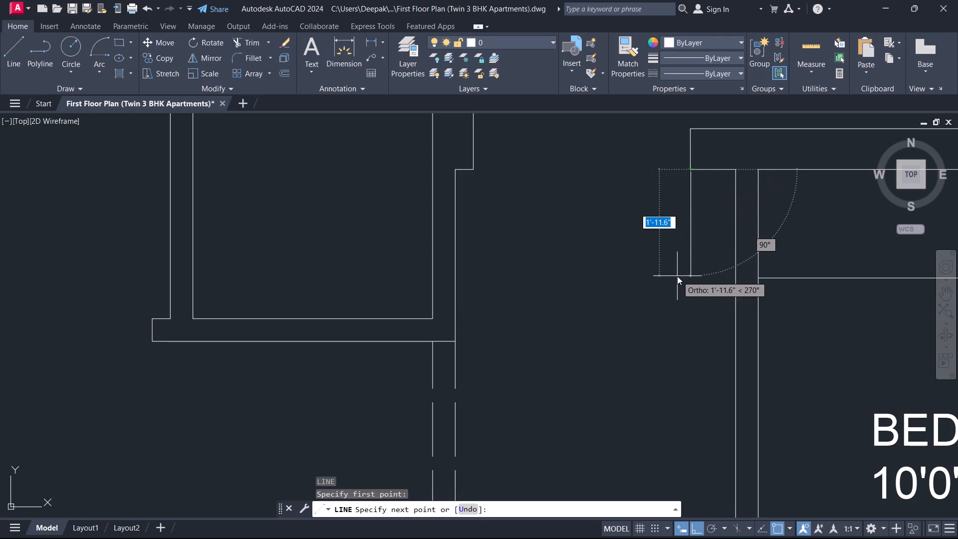
key(apostrophe)
key(Return)
key(Escape)
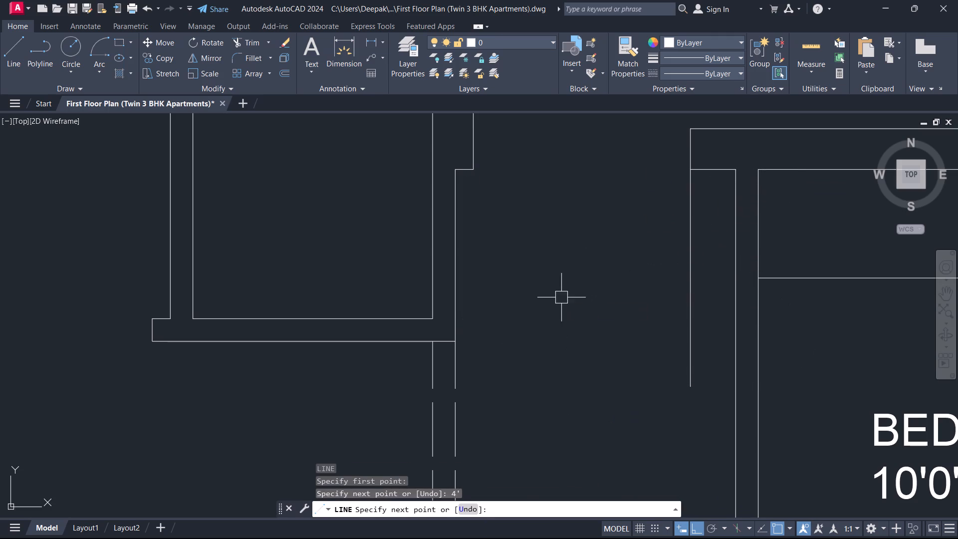
key(Escape)
key(space)
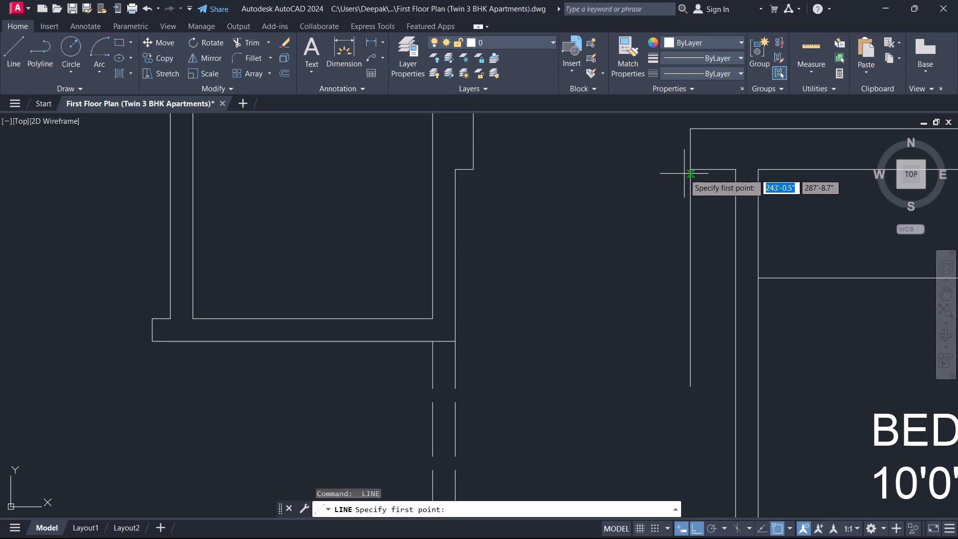
key(Escape)
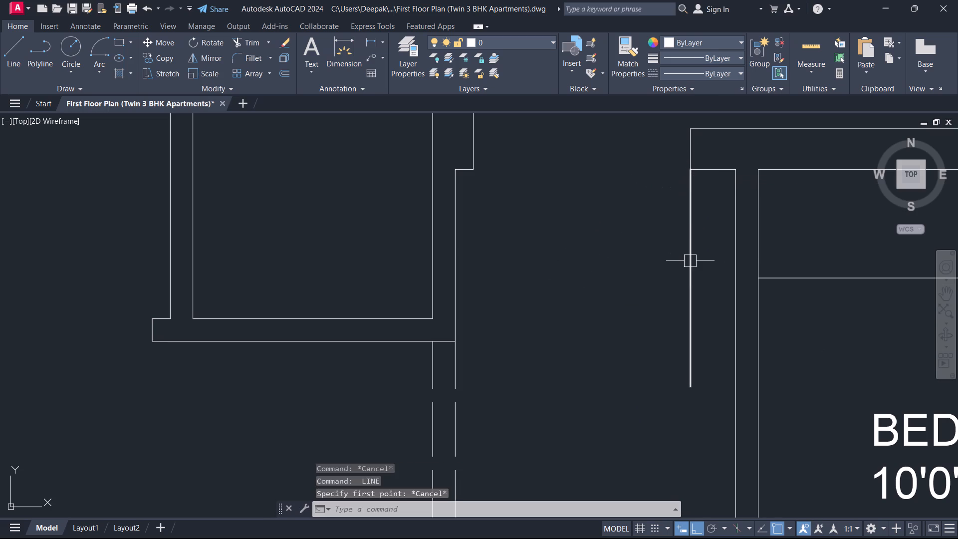
Form the entry door leaf by offsetting the 4' line 1" west and closing its north end with a short line.
text(O 1)
key(Return)
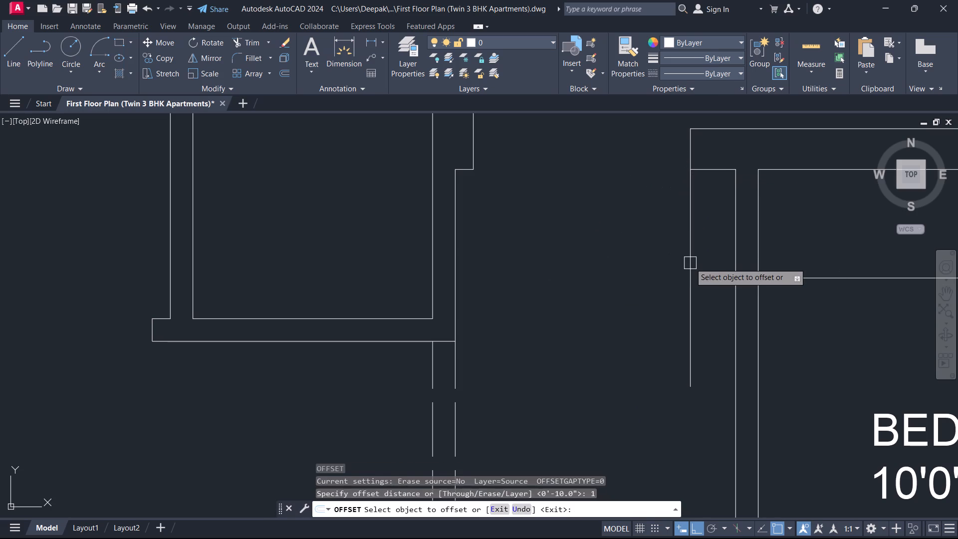
click(690, 263)
click(666, 269)
key(Escape)
text(L)
key(space)
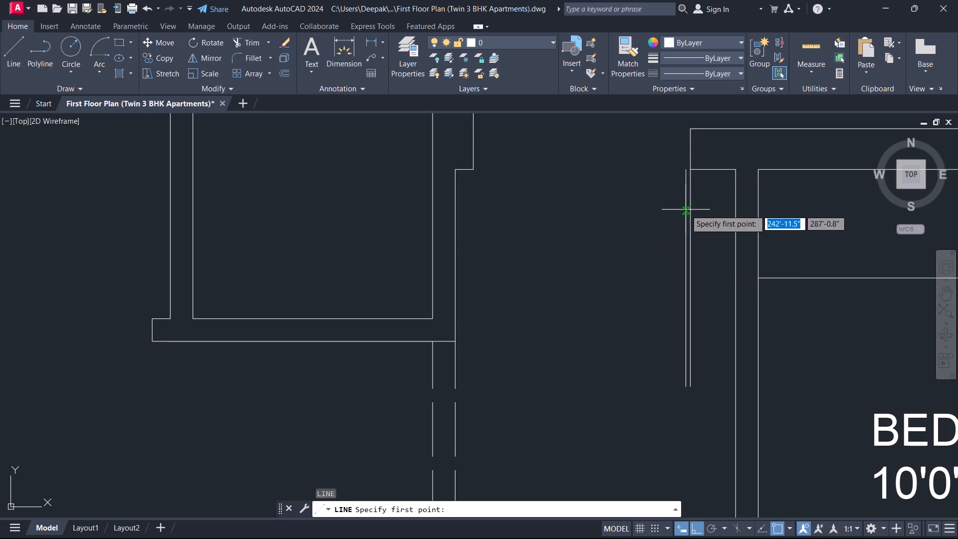
scroll(686, 184, up, 2)
click(696, 151)
click(688, 151)
key(Escape)
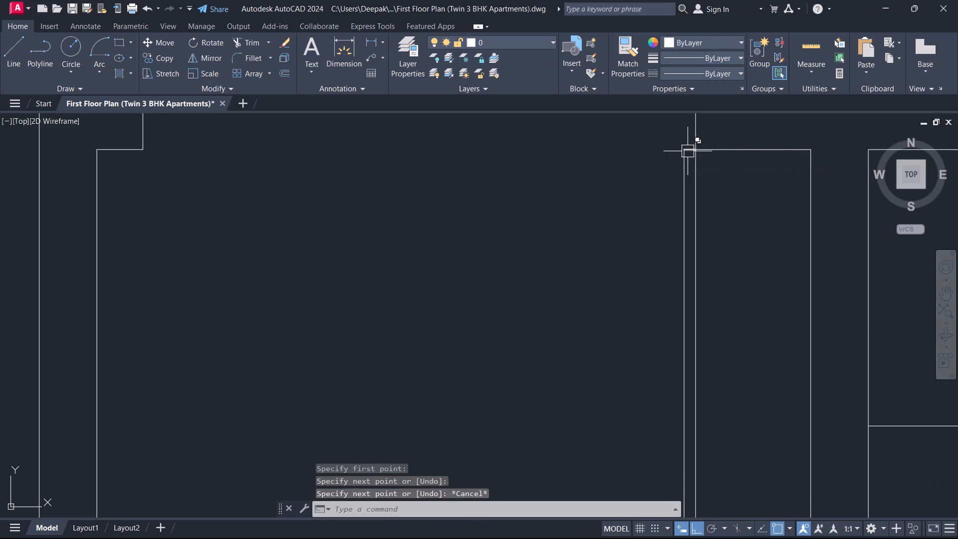
Draw the door swing arc from the opening's west corner, centred on the east stub corner, down to the leaf's south end.
scroll(495, 199, down, 1)
middle_drag(495, 199, 592, 215)
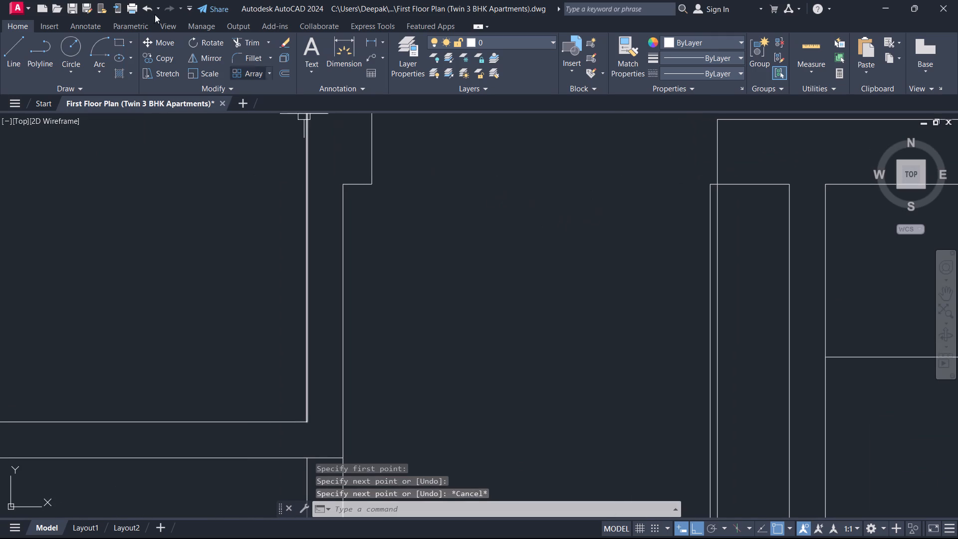
click(97, 42)
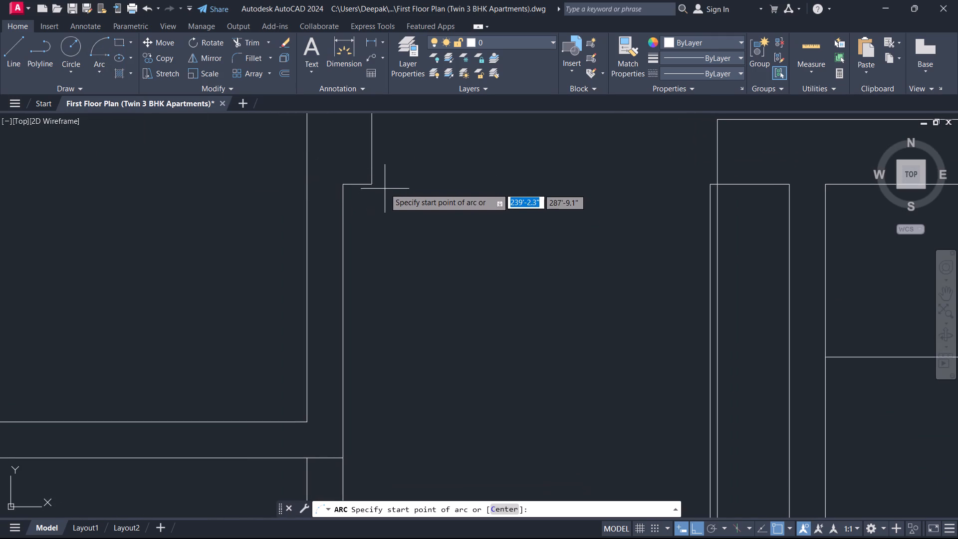
click(374, 184)
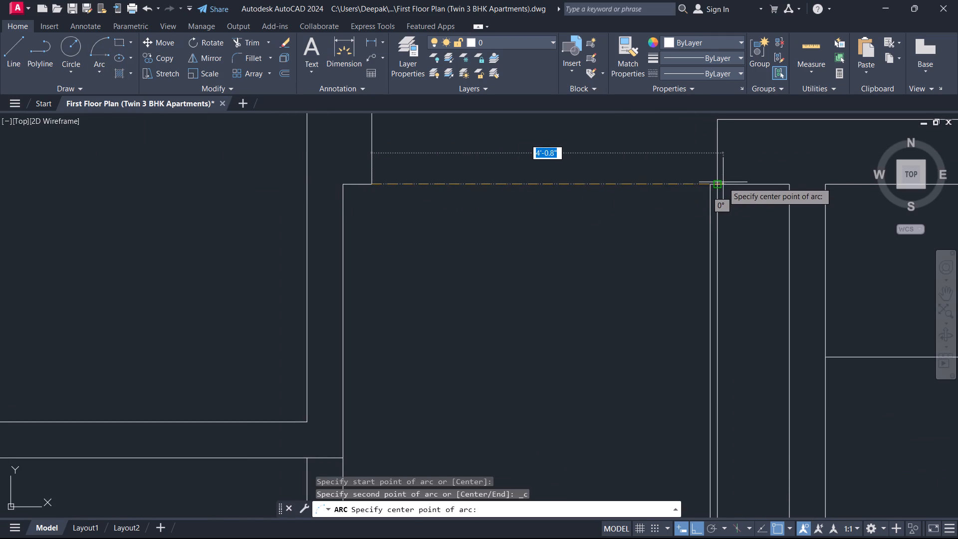
click(722, 182)
click(649, 261)
scroll(653, 266, down, 2)
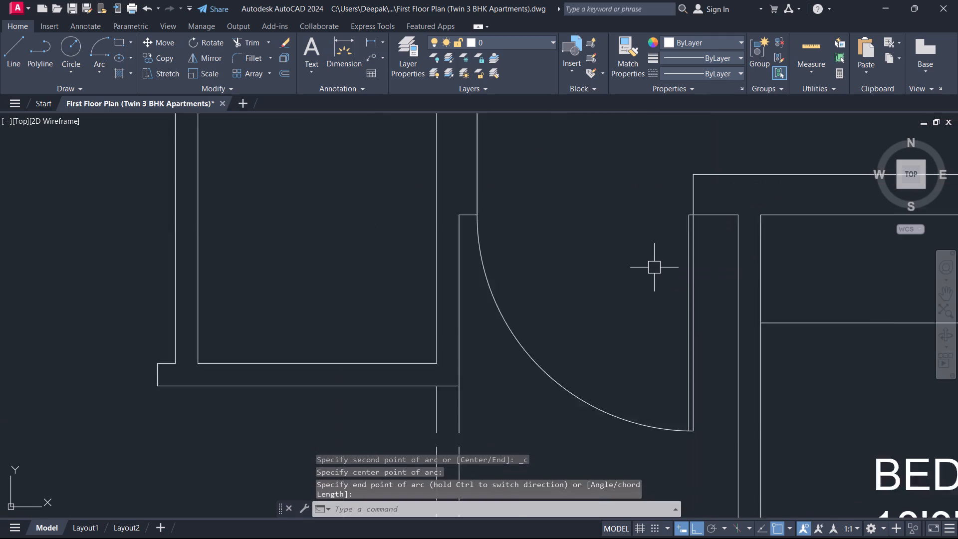
Trim the door leaf's west line where it projects past the swing arc.
middle_drag(654, 268, 661, 205)
scroll(676, 294, up, 3)
scroll(694, 326, down, 1)
scroll(693, 318, up, 5)
scroll(604, 218, up, 2)
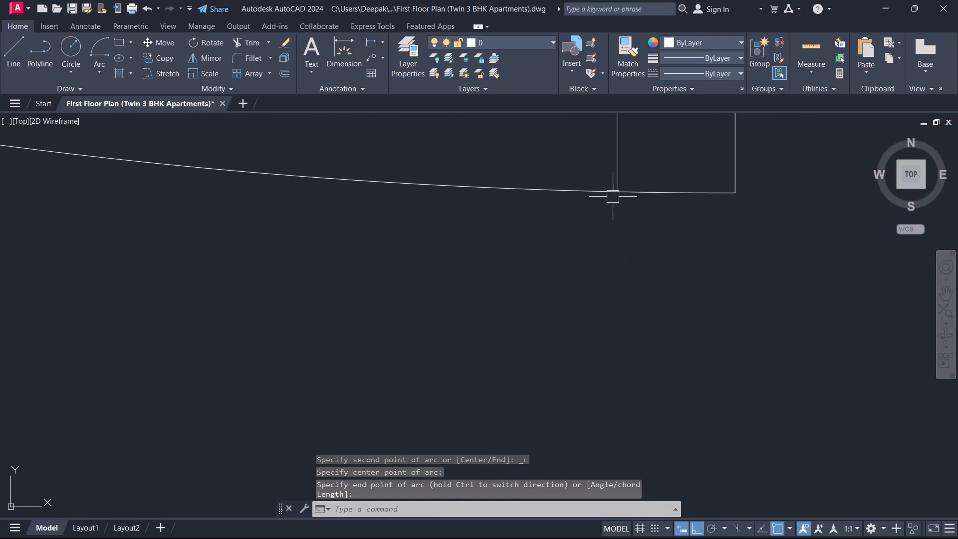
scroll(613, 197, up, 9)
middle_drag(651, 180, 650, 320)
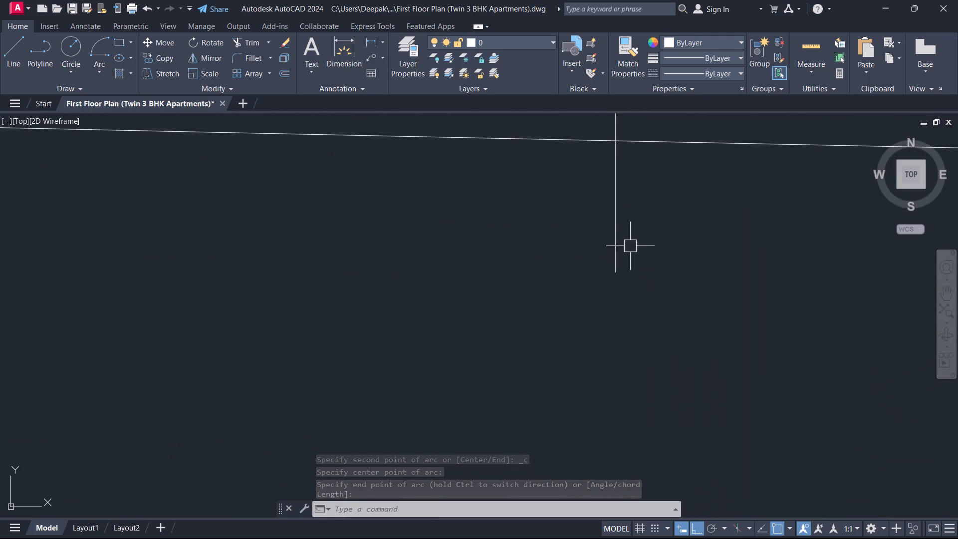
text(TR)
key(space)
drag(631, 218, 479, 229)
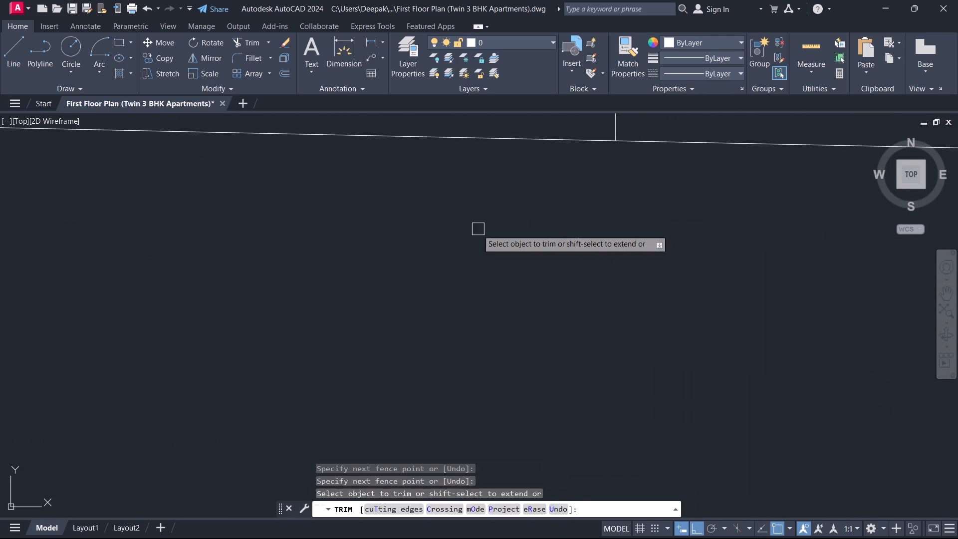
key(Escape)
Place a multiline text label reading PUJA in the niche below the second apartment's entry foyer.
scroll(477, 230, down, 10)
scroll(423, 279, down, 4)
middle_drag(493, 323, 624, 308)
scroll(611, 312, down, 3)
scroll(571, 308, down, 1)
middle_drag(571, 308, 675, 296)
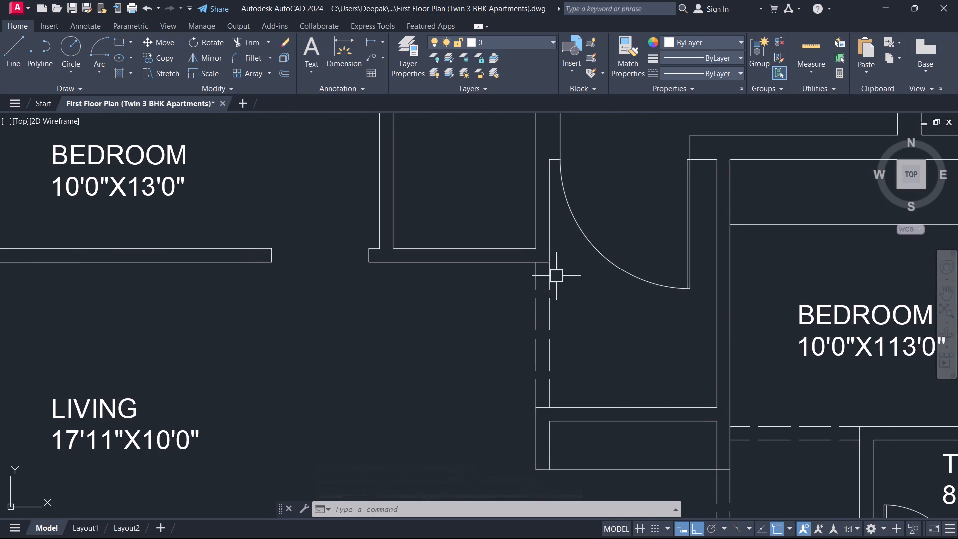
scroll(511, 313, down, 2)
middle_drag(500, 324, 563, 287)
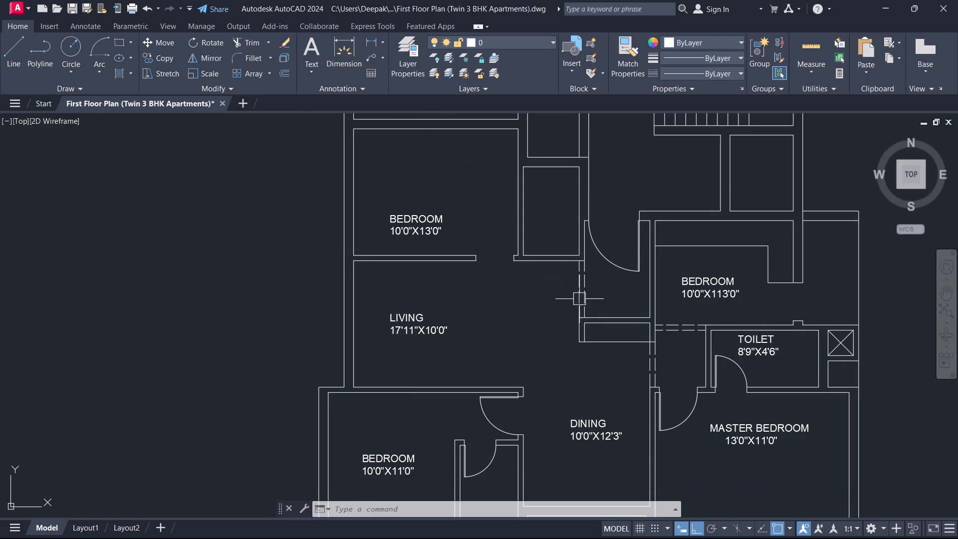
scroll(626, 359, up, 1)
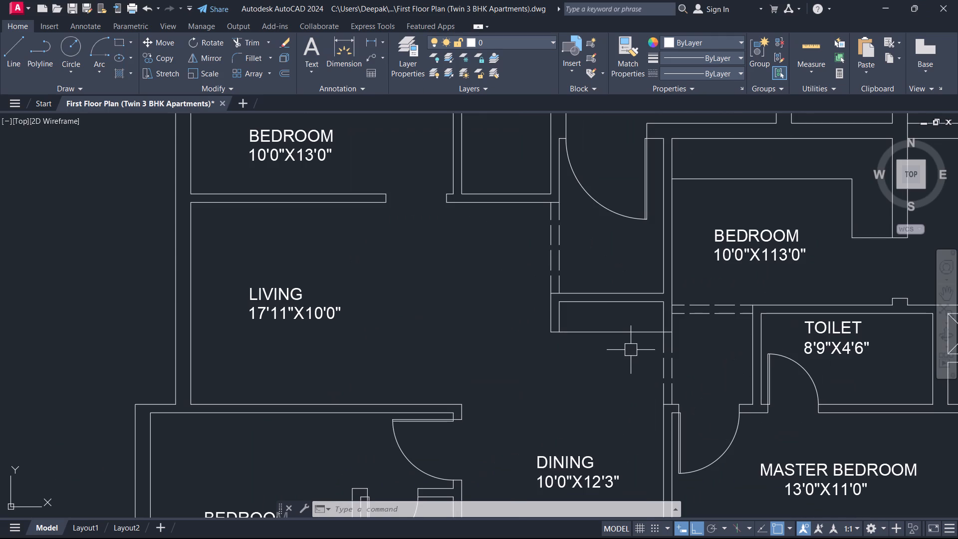
key(t)
key(space)
scroll(606, 322, up, 2)
click(537, 303)
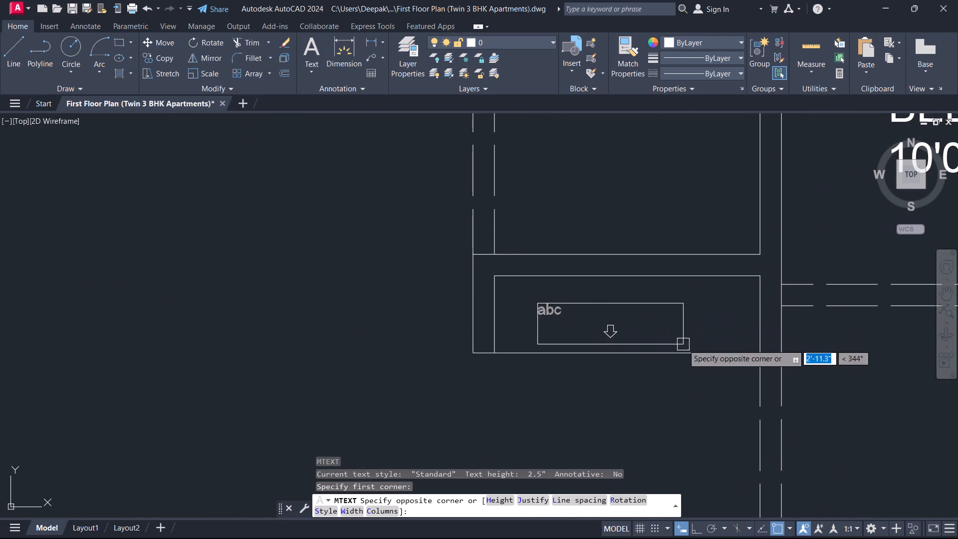
click(685, 346)
text(PU)
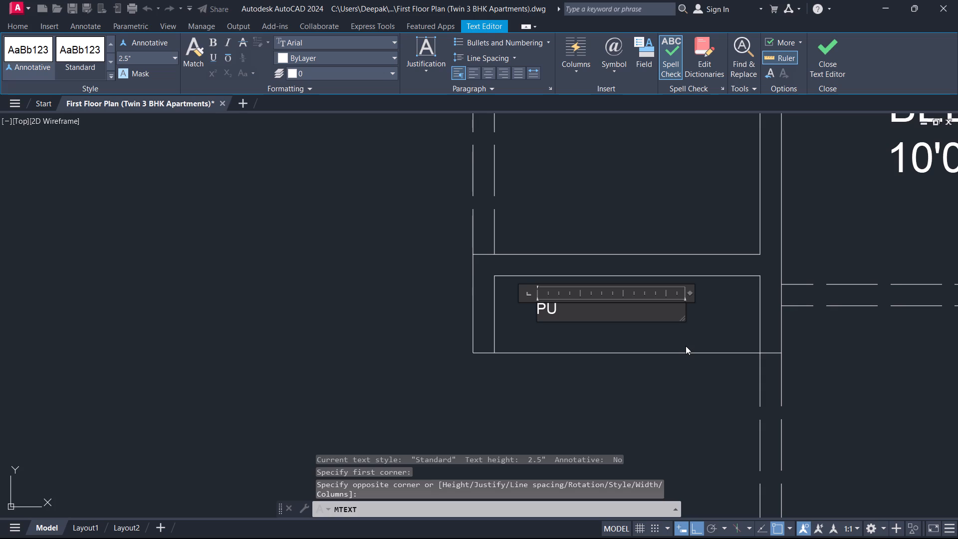
text(JA)
Set the whole PUJA label's text height to 7" and finish the text editing.
key(a)
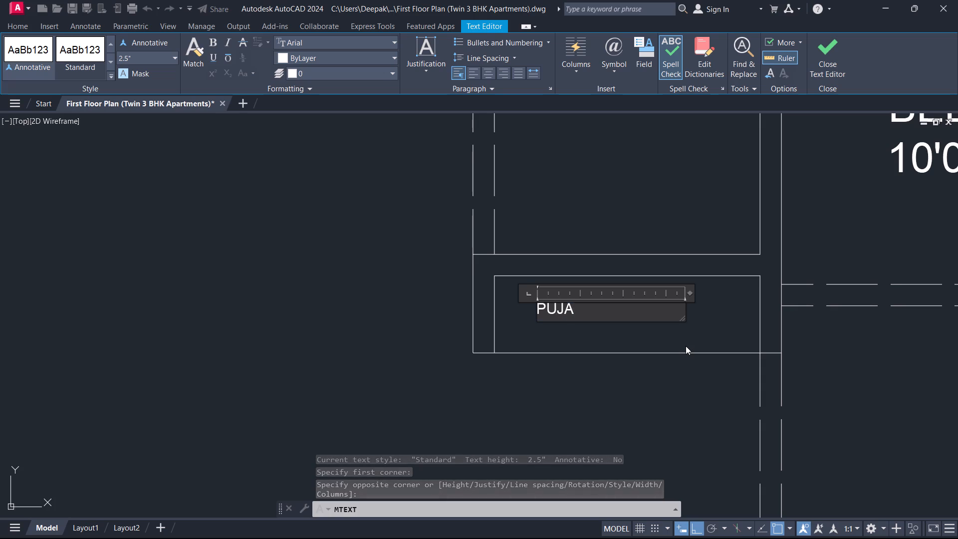
click(139, 62)
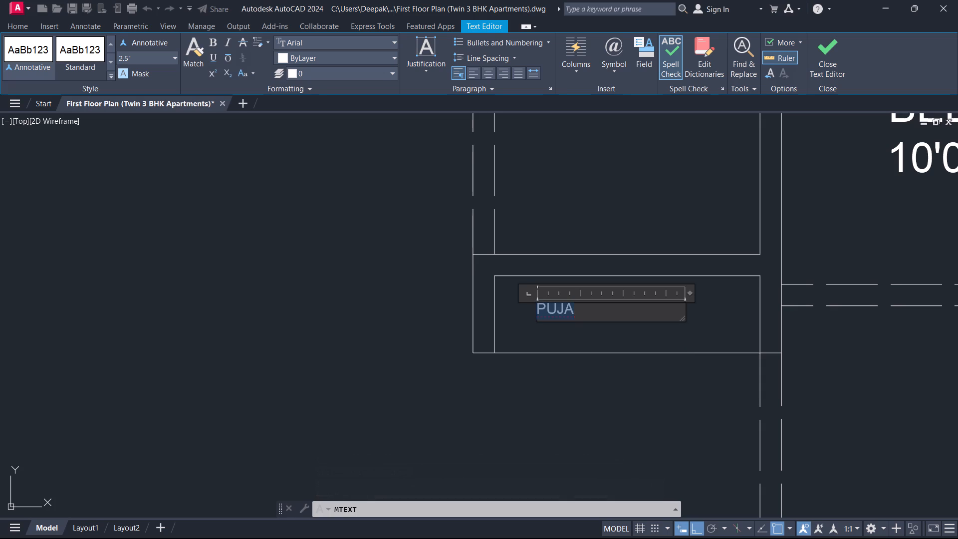
key(7)
key(Return)
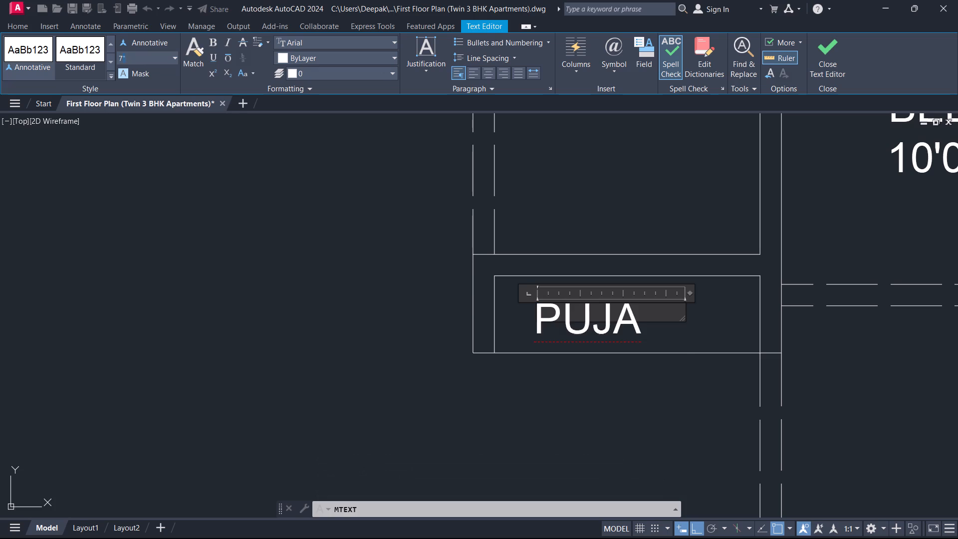
click(804, 50)
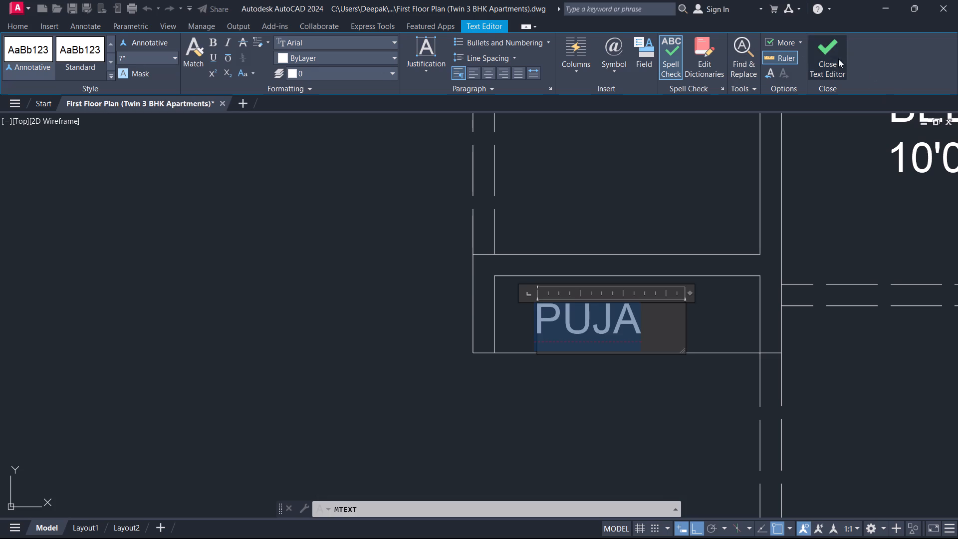
click(847, 55)
click(832, 47)
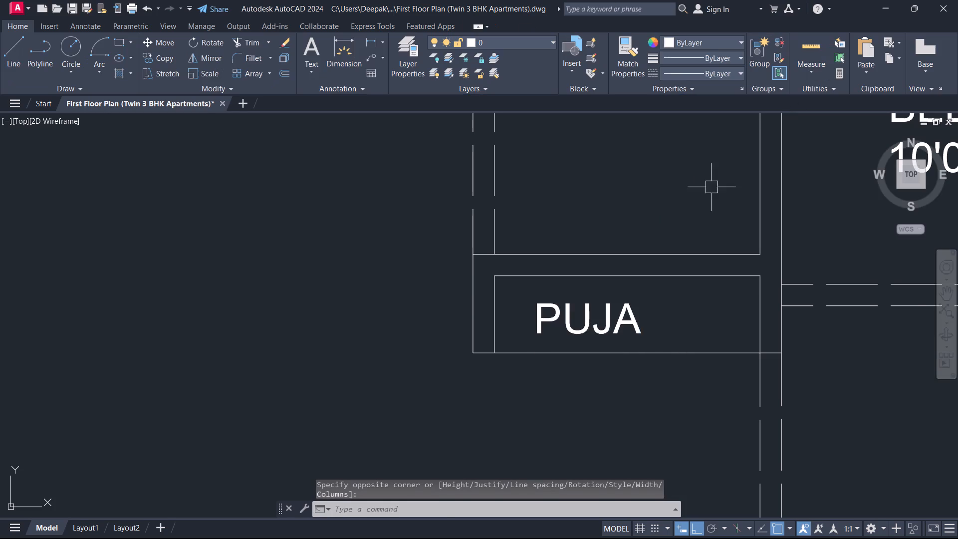
Move the PUJA label east so that it sits centrally in its niche.
scroll(650, 331, down, 2)
scroll(646, 335, up, 4)
drag(639, 318, 632, 307)
click(557, 244)
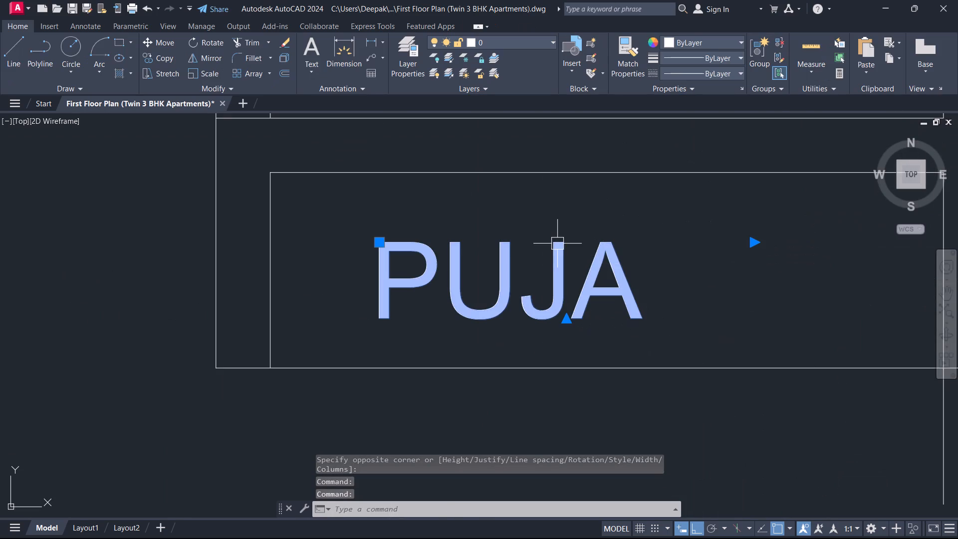
text(M)
key(space)
click(533, 263)
click(625, 258)
Copy the PUJA label north into the matching niche of the other apartment.
click(643, 278)
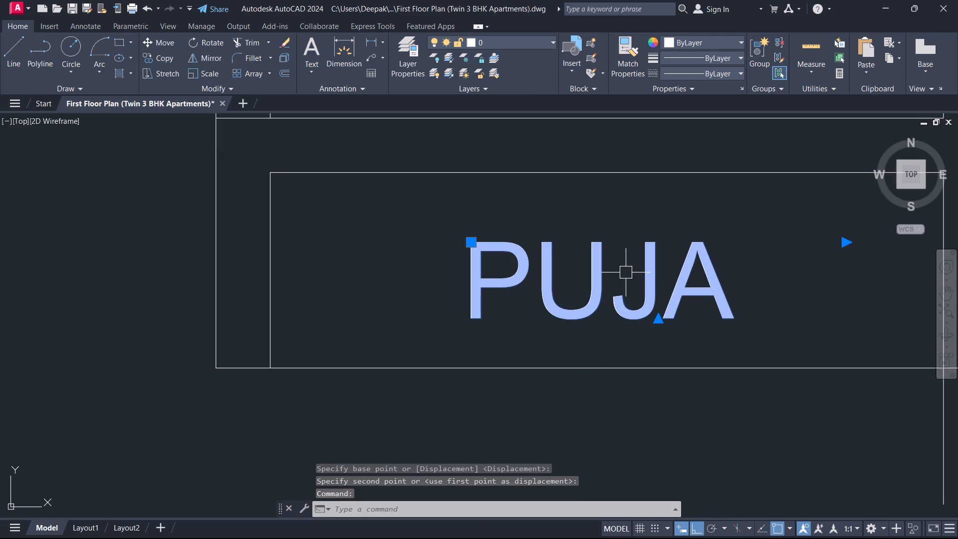
text(CO)
key(space)
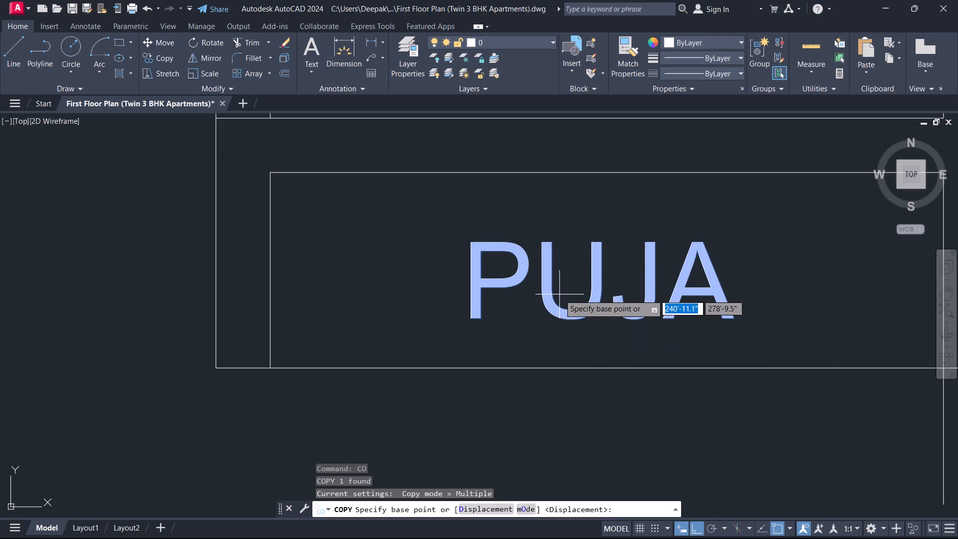
click(584, 293)
scroll(584, 272, up, 1)
scroll(584, 272, down, 6)
middle_drag(583, 271, 544, 493)
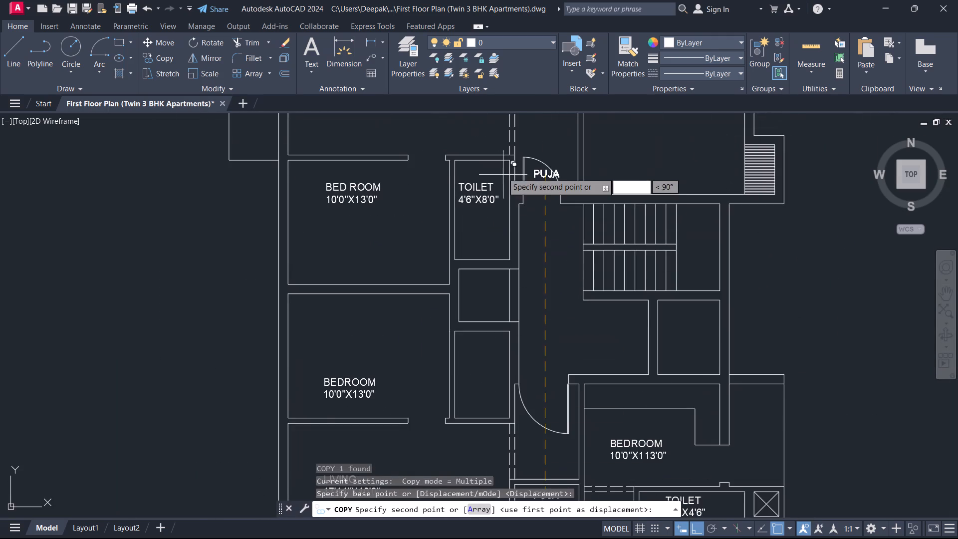
middle_drag(501, 170, 504, 495)
scroll(541, 422, up, 3)
click(549, 367)
key(Escape)
scroll(546, 375, down, 4)
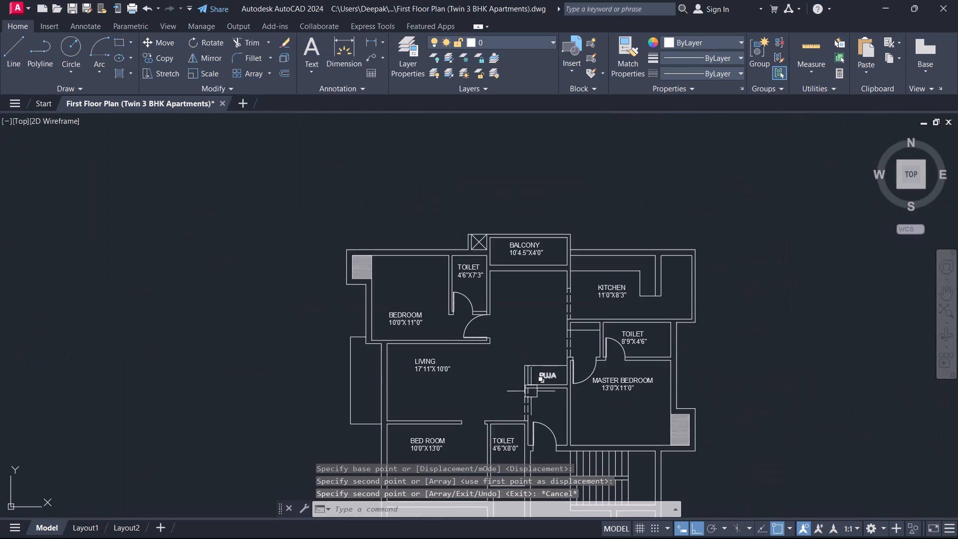
Draw a 3' door line north from the stub corner east of the second apartment's 10'0"X13'0" bedroom opening.
middle_drag(497, 404, 618, 255)
middle_drag(648, 372, 650, 269)
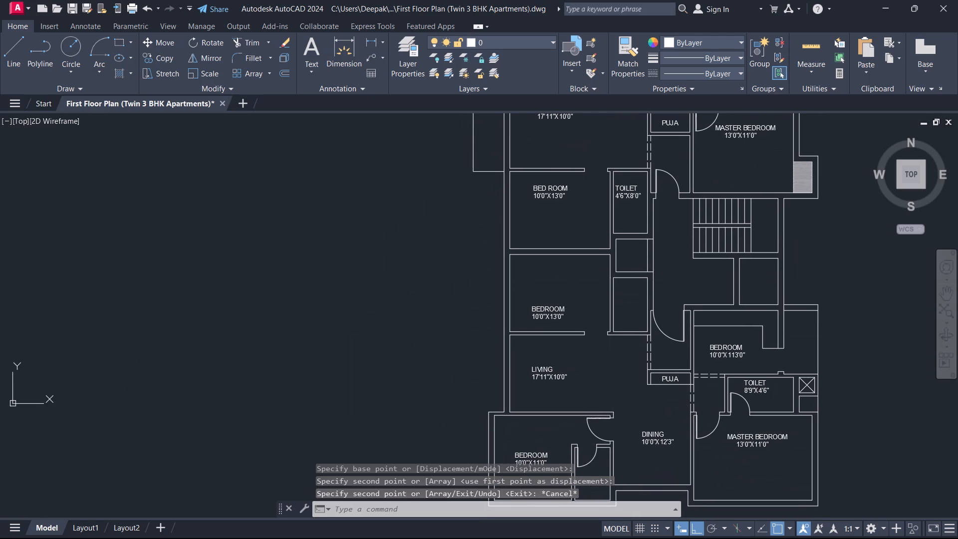
middle_drag(581, 385, 655, 405)
scroll(653, 402, down, 2)
scroll(657, 371, up, 2)
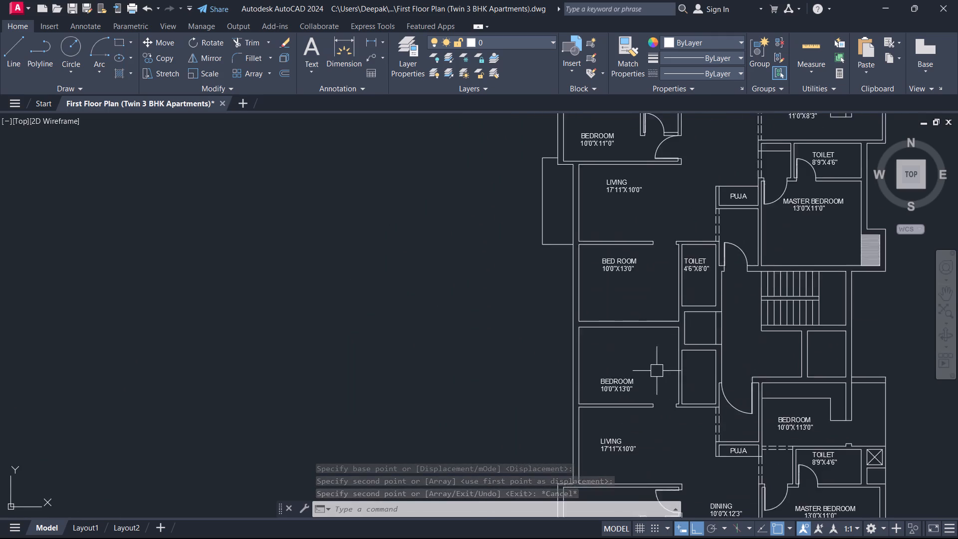
middle_drag(657, 371, 547, 210)
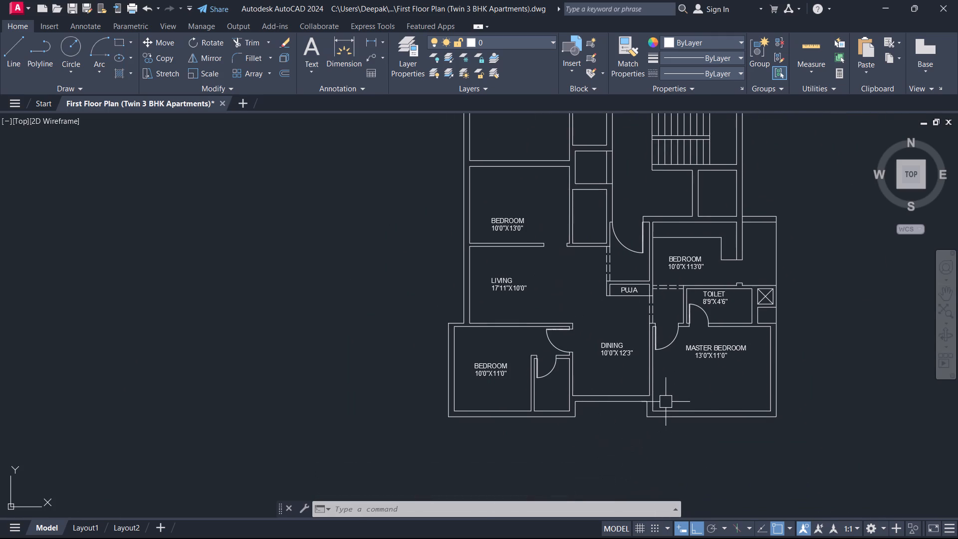
scroll(651, 390, down, 1)
scroll(573, 359, up, 1)
scroll(579, 278, up, 1)
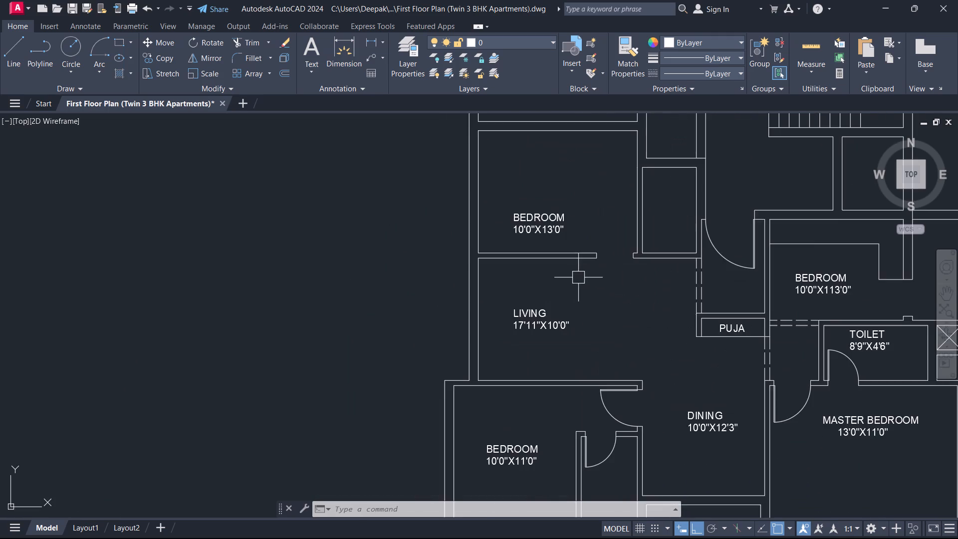
middle_drag(578, 277, 543, 348)
scroll(543, 348, up, 1)
text(L)
key(space)
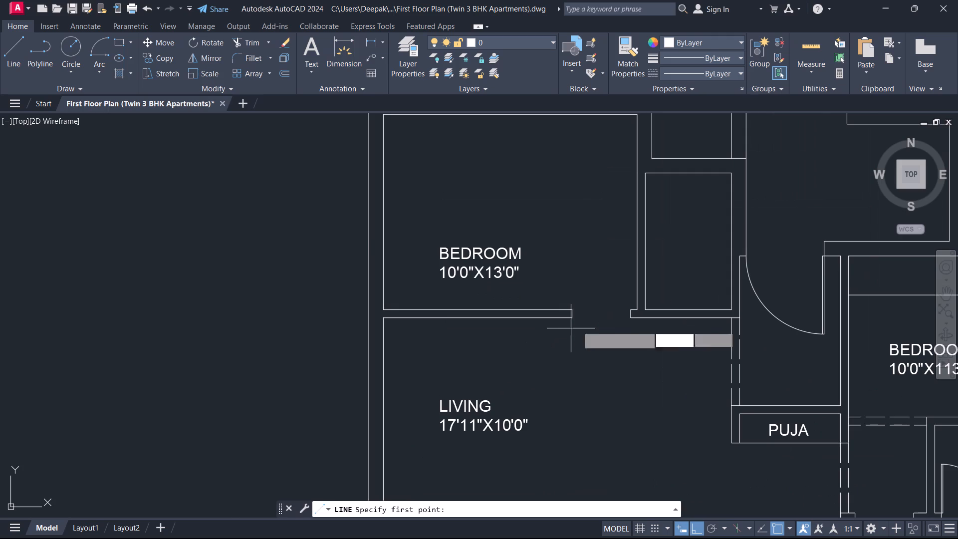
scroll(602, 319, up, 2)
click(671, 293)
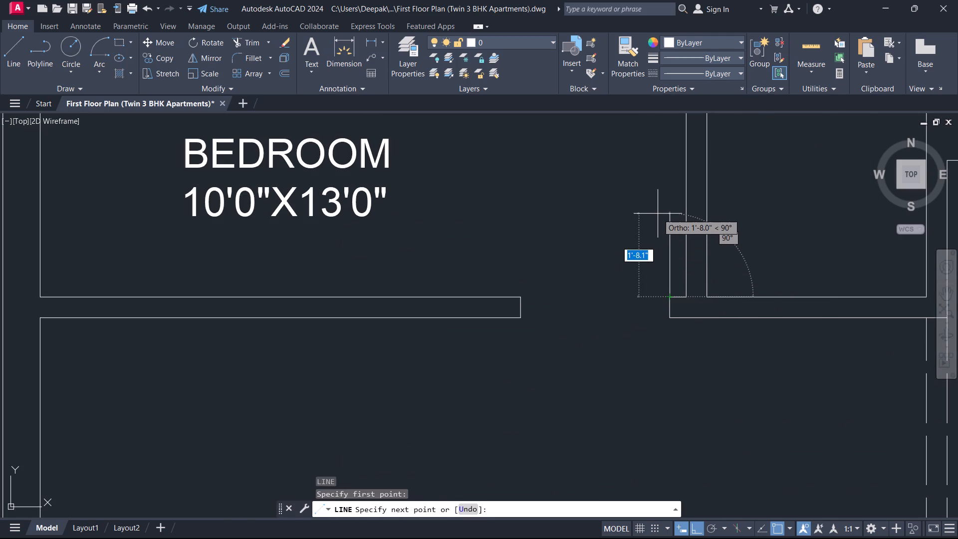
text(3')
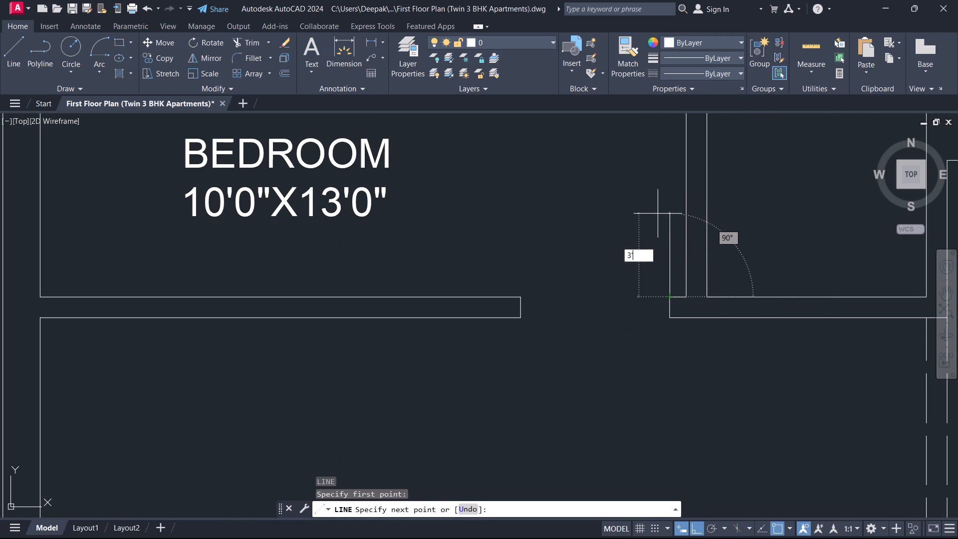
key(Return)
key(grave)
key(Escape)
key(Escape)
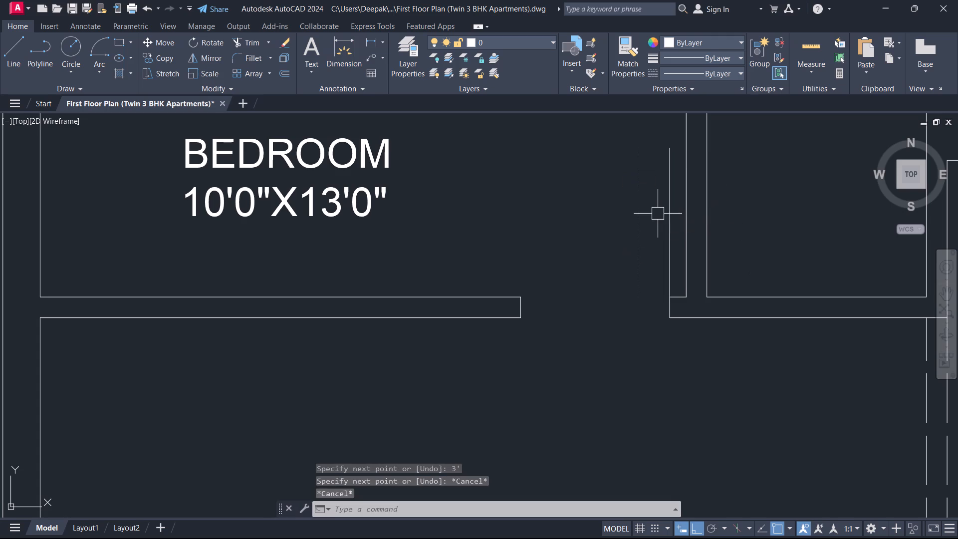
Form the bedroom door leaf by offsetting the 3' line 1" west and closing its south end with a short line.
text(O 1)
key(Return)
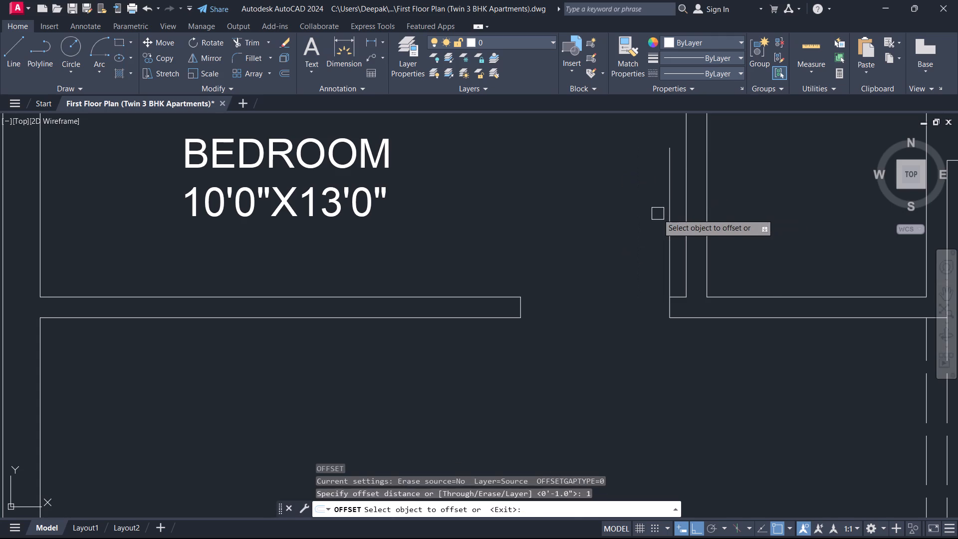
click(666, 220)
click(643, 221)
key(Escape)
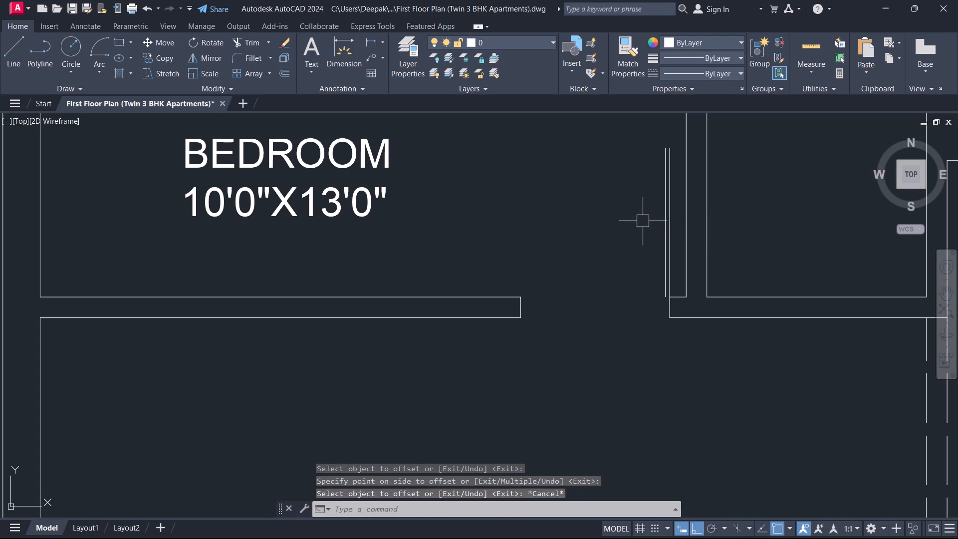
key(l)
key(space)
scroll(651, 298, up, 3)
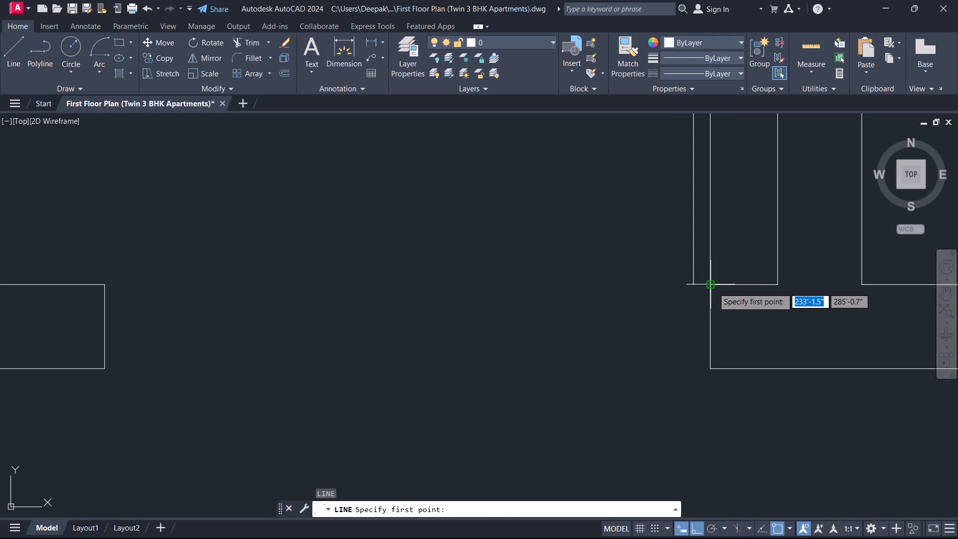
click(713, 287)
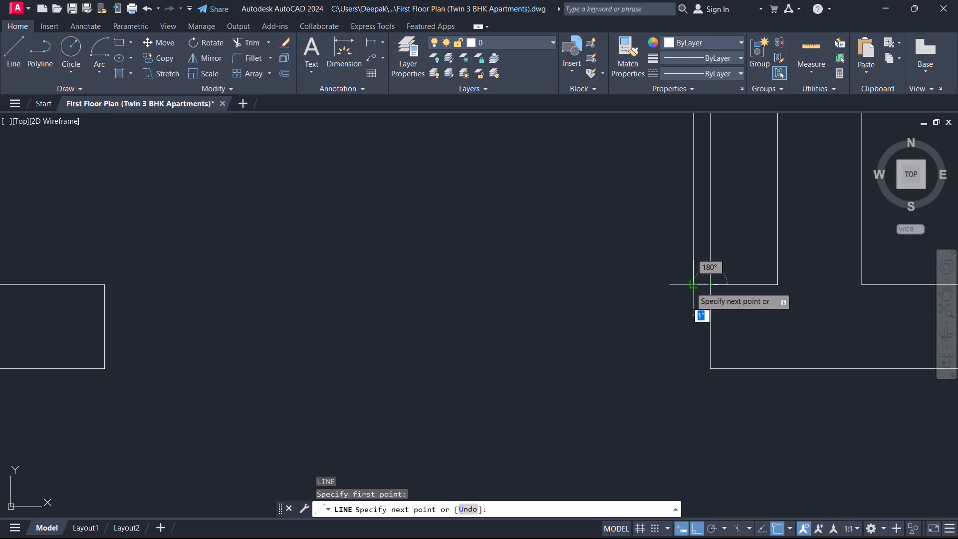
click(695, 284)
key(Escape)
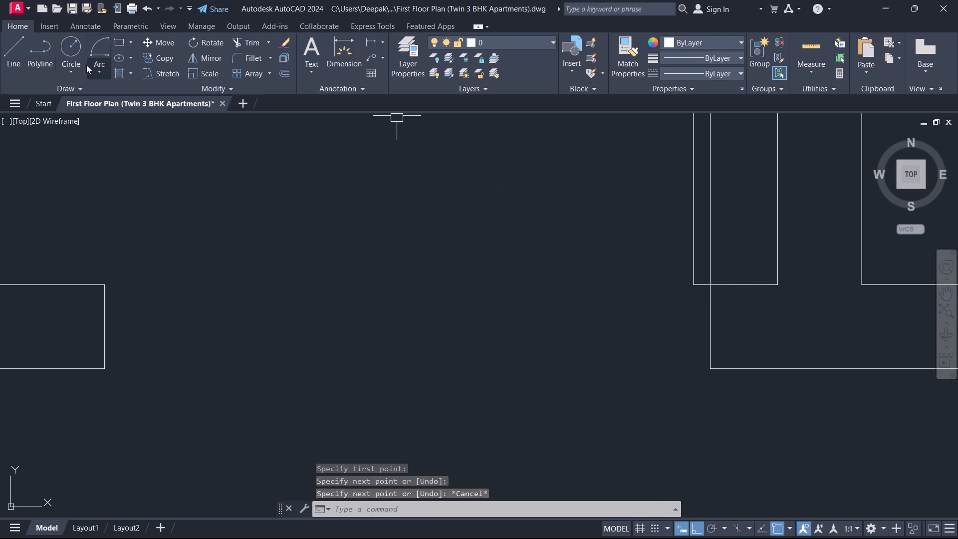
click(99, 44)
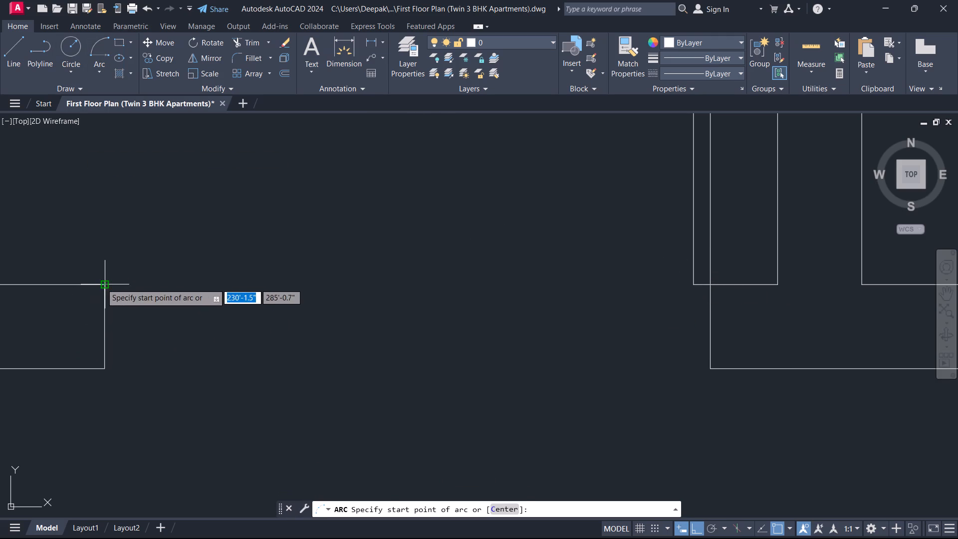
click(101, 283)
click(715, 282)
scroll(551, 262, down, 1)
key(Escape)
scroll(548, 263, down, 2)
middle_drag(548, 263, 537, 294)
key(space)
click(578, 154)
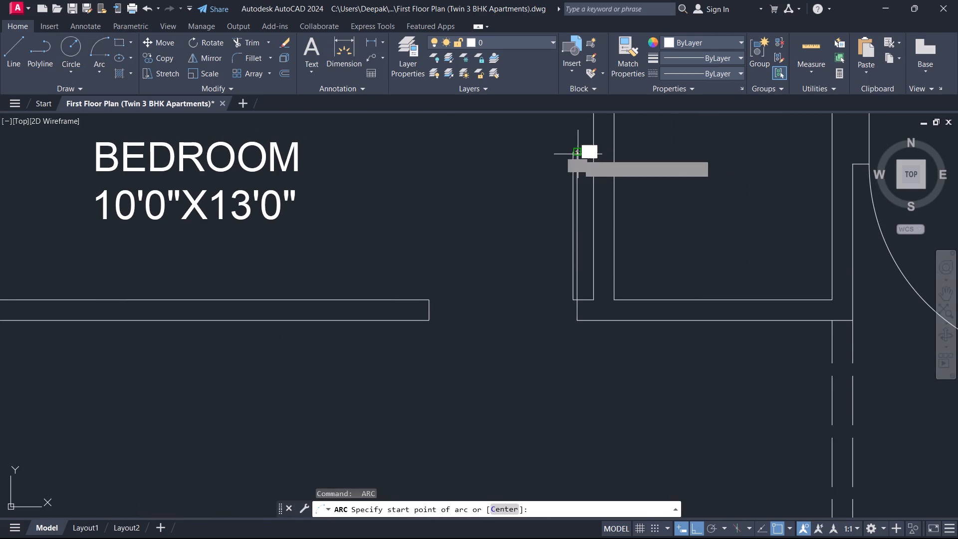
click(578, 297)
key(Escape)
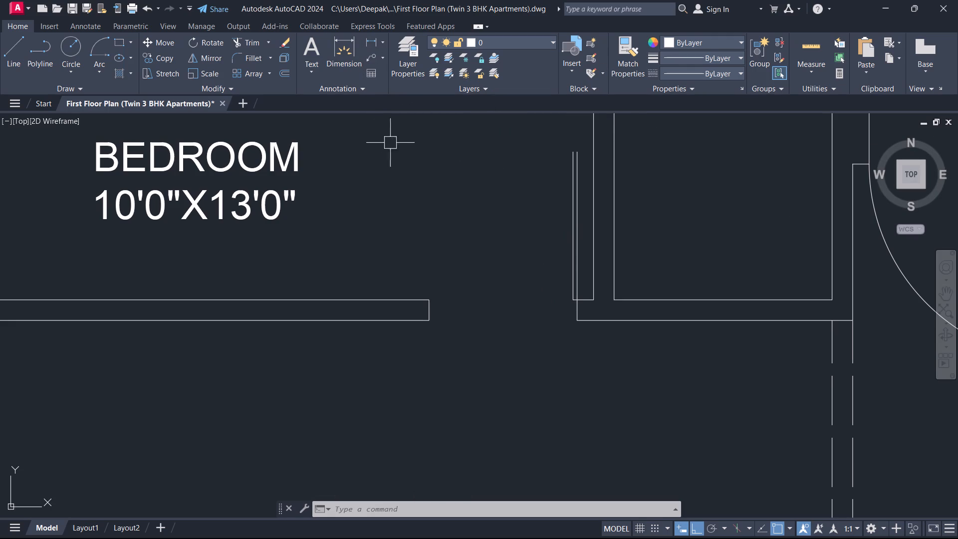
Draw the 10'0"X13'0" bedroom door's swing arc from the leaf's north end, centred at the hinge, to the opening's west jamb.
middle_drag(473, 202, 513, 192)
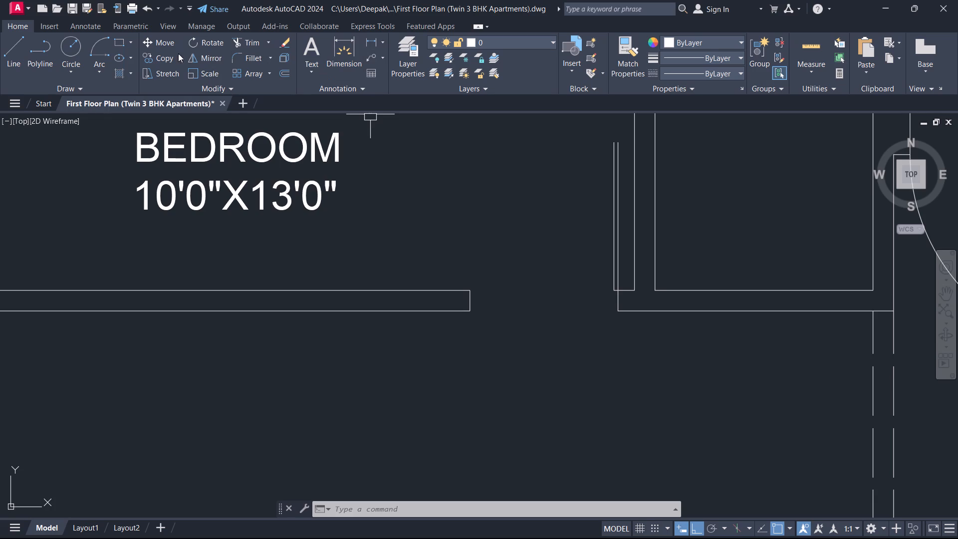
click(104, 49)
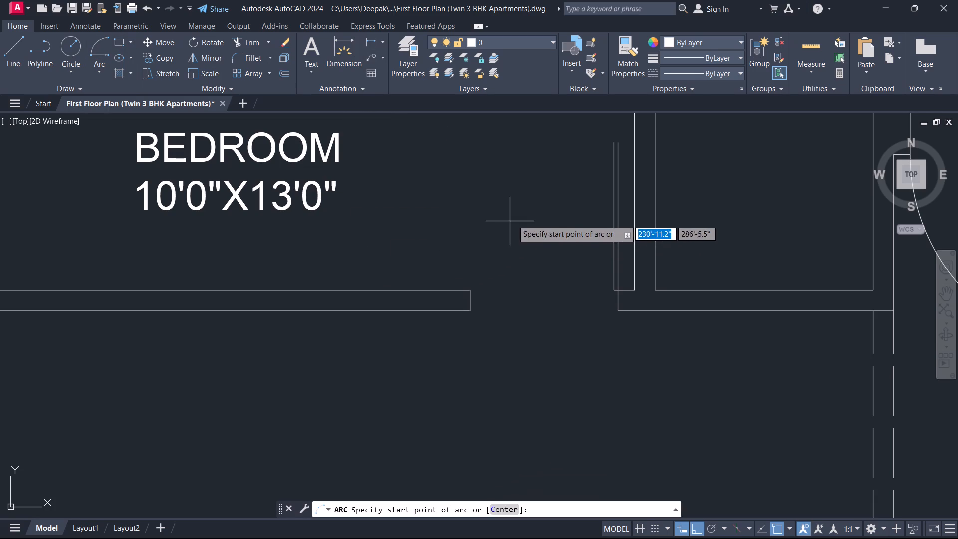
scroll(606, 173, up, 2)
middle_drag(612, 185, 536, 308)
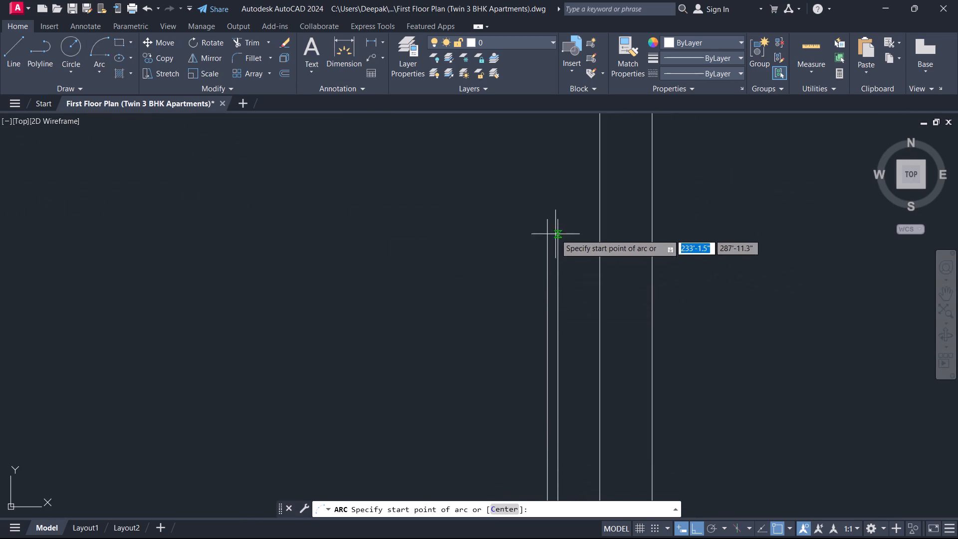
click(558, 215)
middle_drag(561, 381, 550, 178)
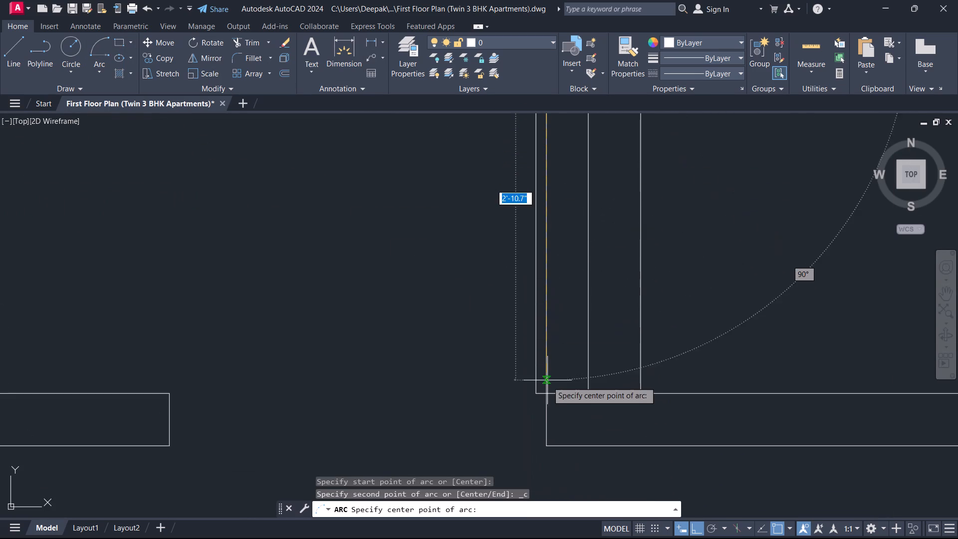
click(547, 394)
click(427, 381)
key(Escape)
Trim the north tip of the leaf's west line where it projects past the door swing arc.
scroll(411, 369, down, 2)
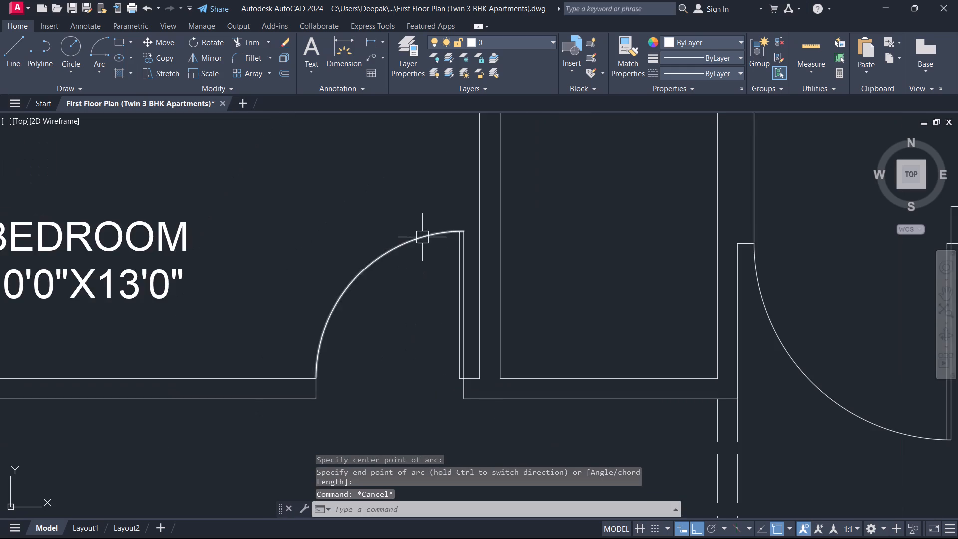
scroll(435, 249, up, 3)
scroll(492, 192, up, 4)
scroll(563, 231, up, 4)
middle_drag(467, 352, 559, 135)
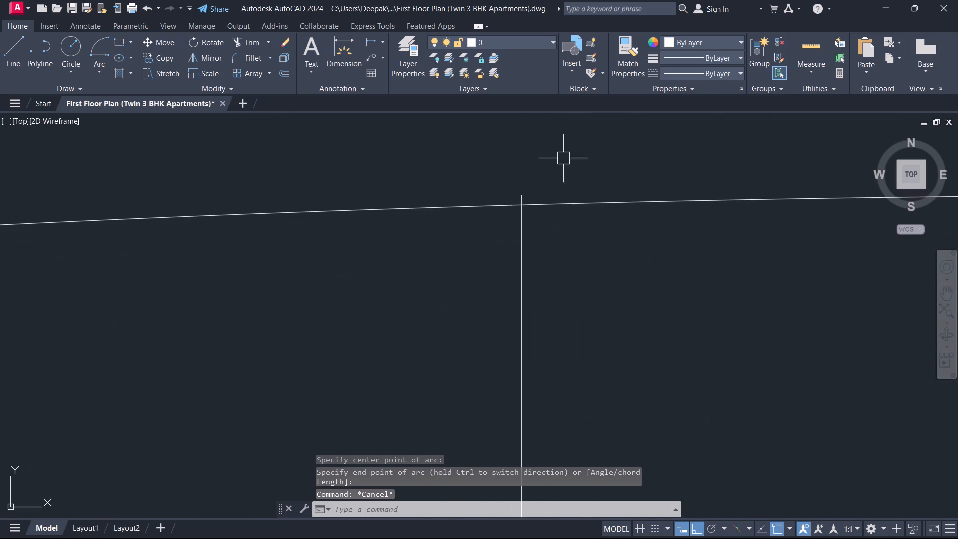
scroll(565, 164, up, 2)
text(TR)
key(space)
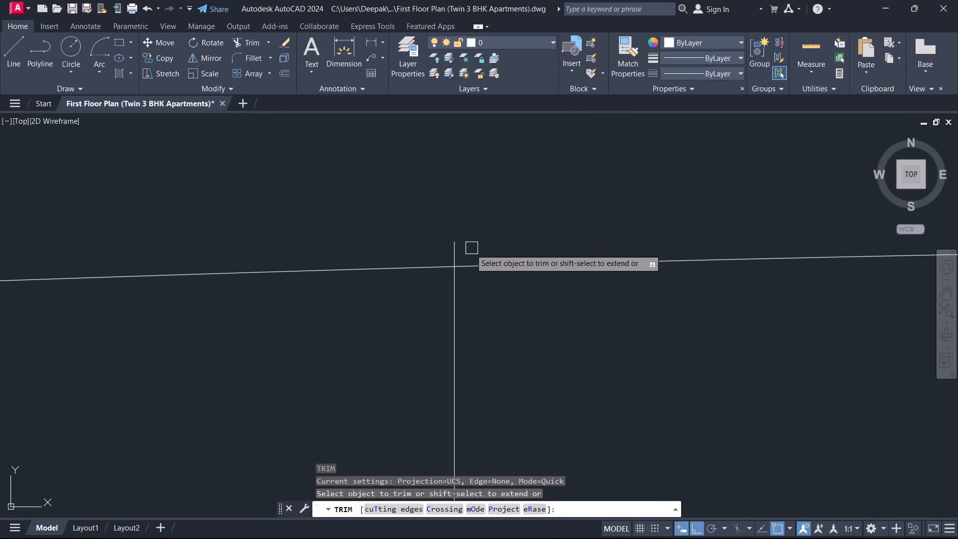
click(471, 249)
click(436, 250)
key(Escape)
Draw two crossing diagonal lines corner to corner in the shaft south of the 4'6"X8'0" toilet.
scroll(442, 239, down, 5)
scroll(411, 269, down, 5)
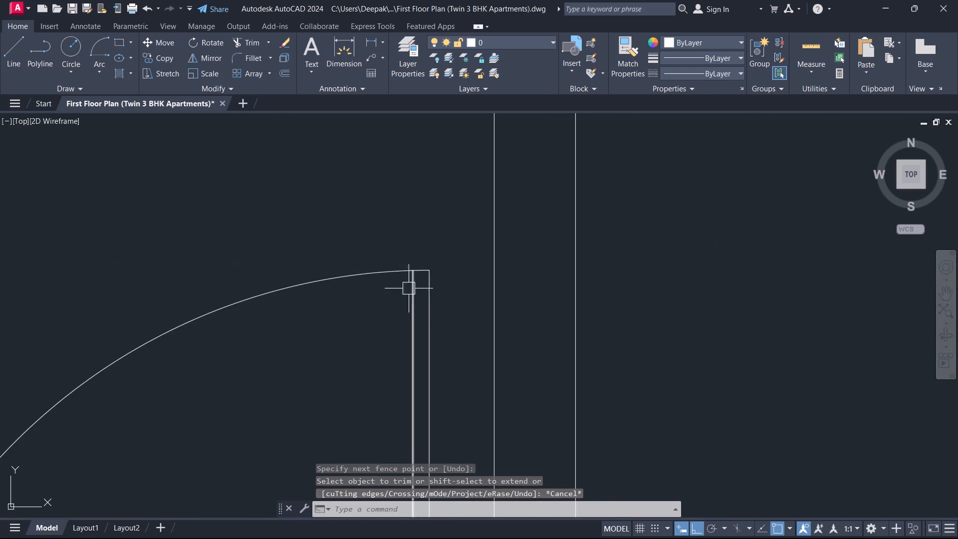
scroll(334, 330, down, 2)
middle_drag(334, 329, 471, 154)
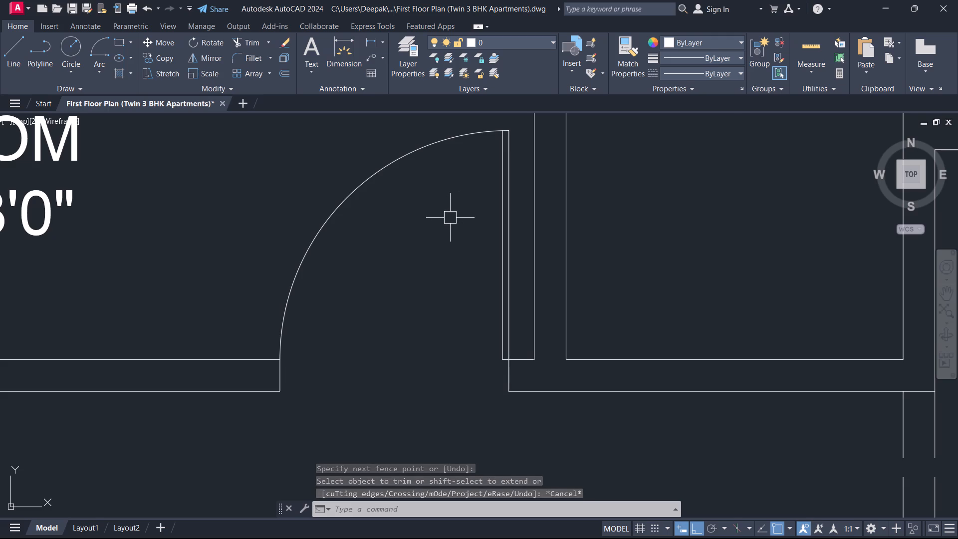
scroll(450, 227, down, 2)
middle_drag(450, 188, 590, 241)
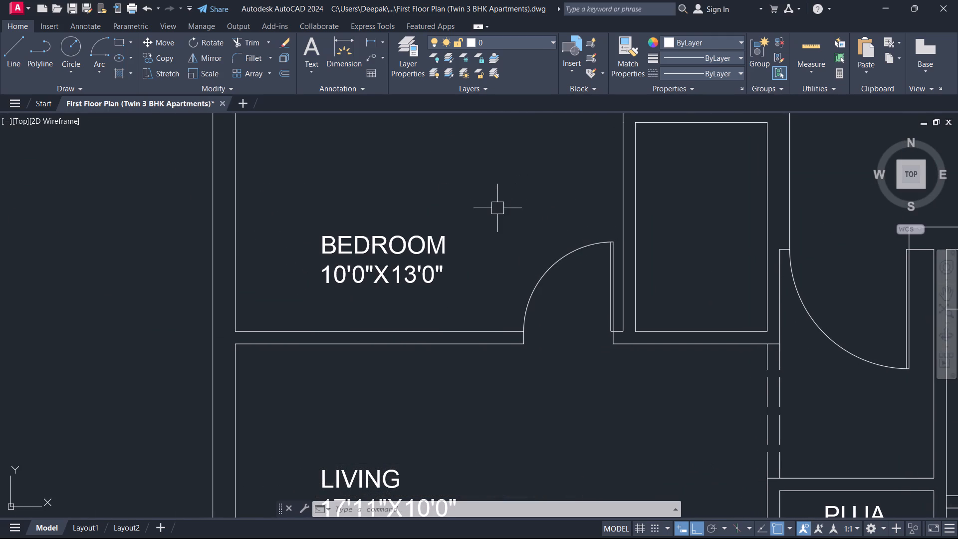
scroll(533, 190, down, 2)
scroll(518, 230, down, 1)
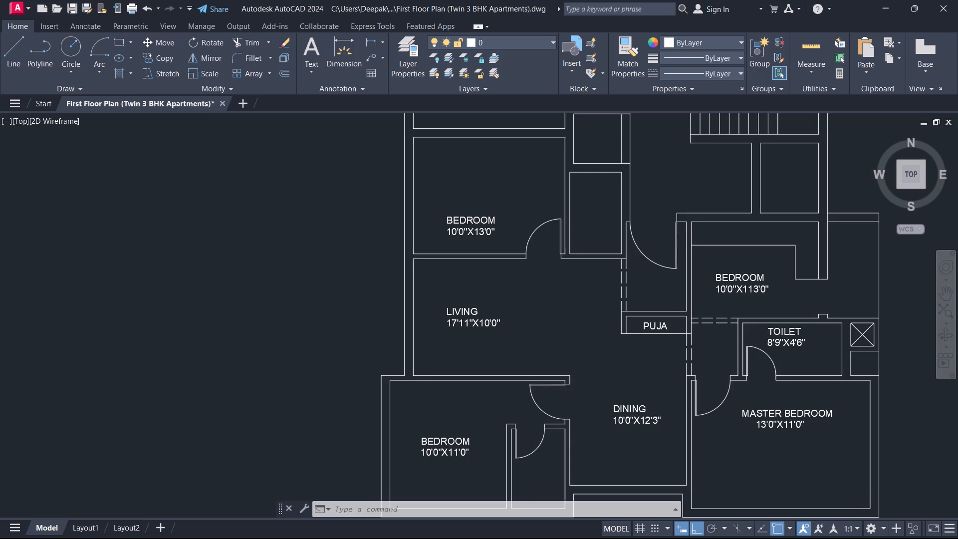
scroll(589, 165, up, 2)
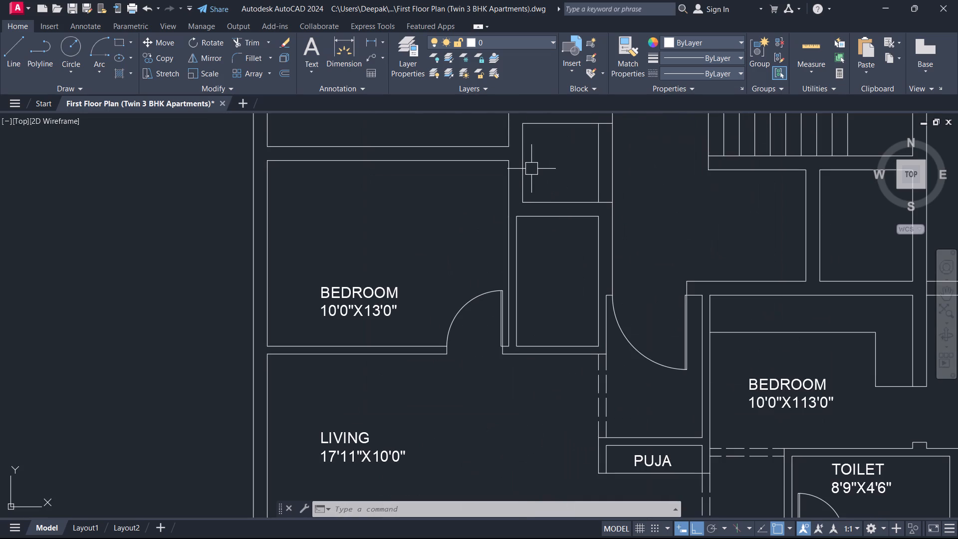
text(L)
key(space)
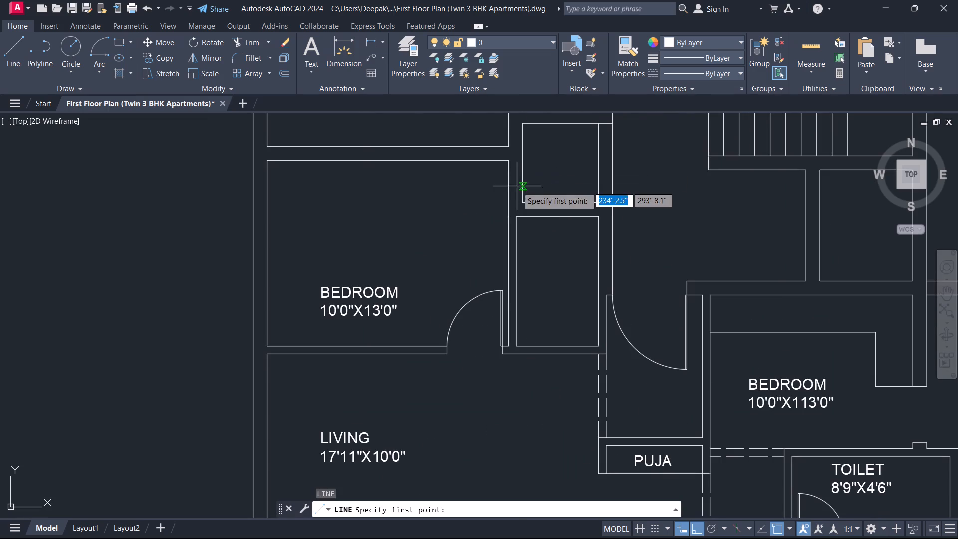
click(594, 200)
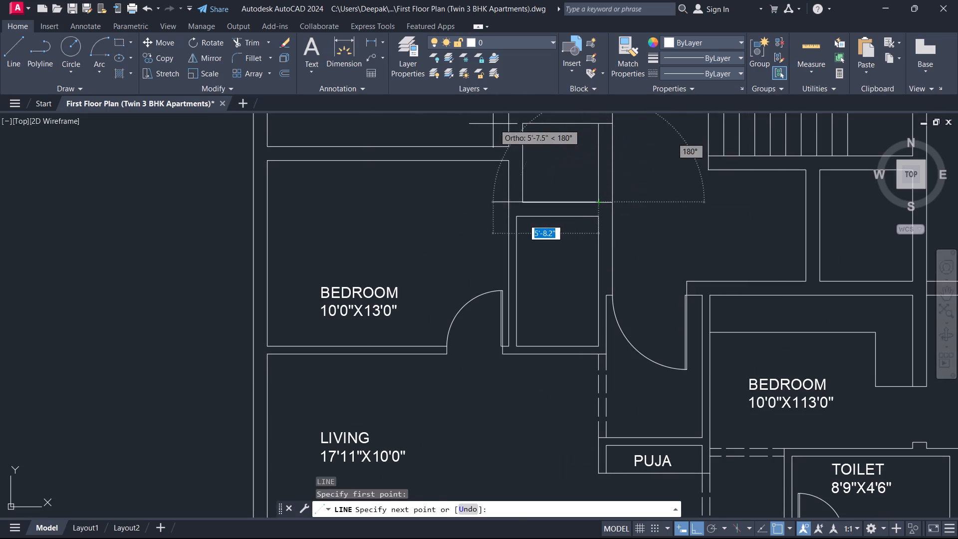
click(525, 128)
key(Escape)
key(space)
click(523, 205)
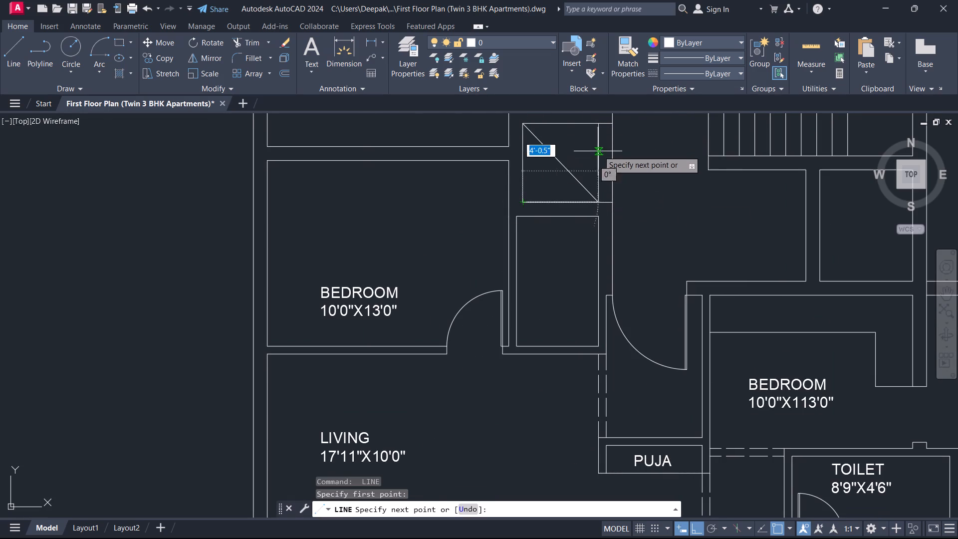
click(600, 127)
key(Escape)
Add the text OTS at 6" height in the upper part of the crossed shaft.
text(T)
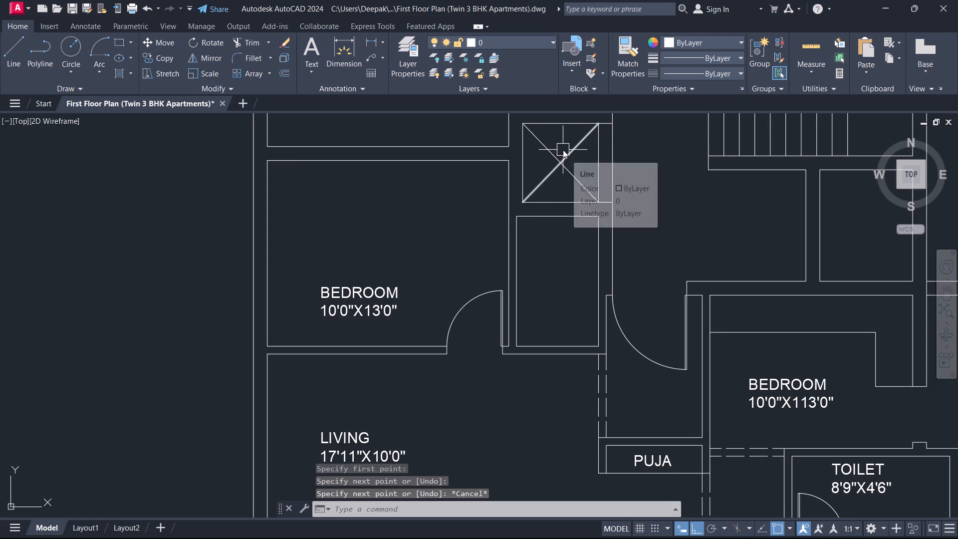
key(space)
scroll(563, 150, up, 2)
middle_drag(561, 151, 537, 310)
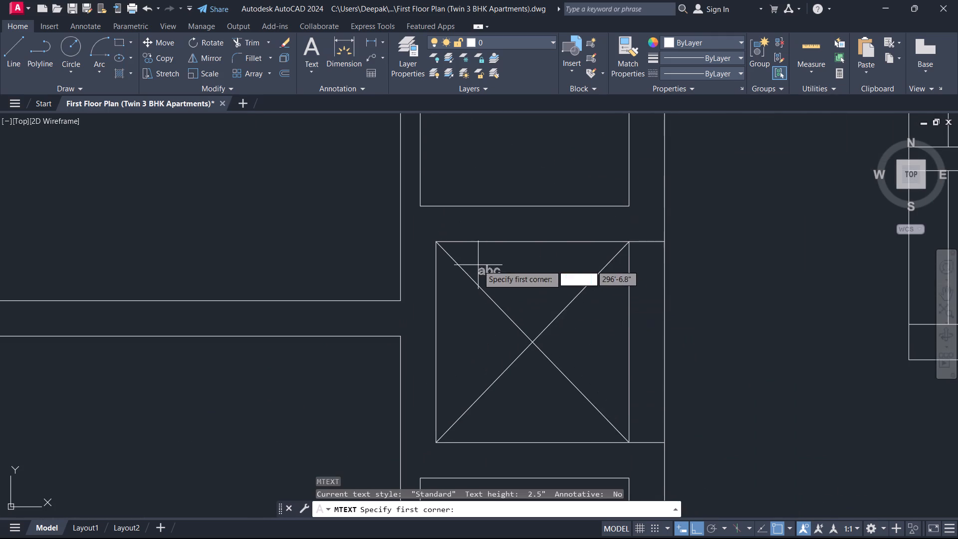
drag(477, 261, 502, 286)
click(568, 300)
key(o)
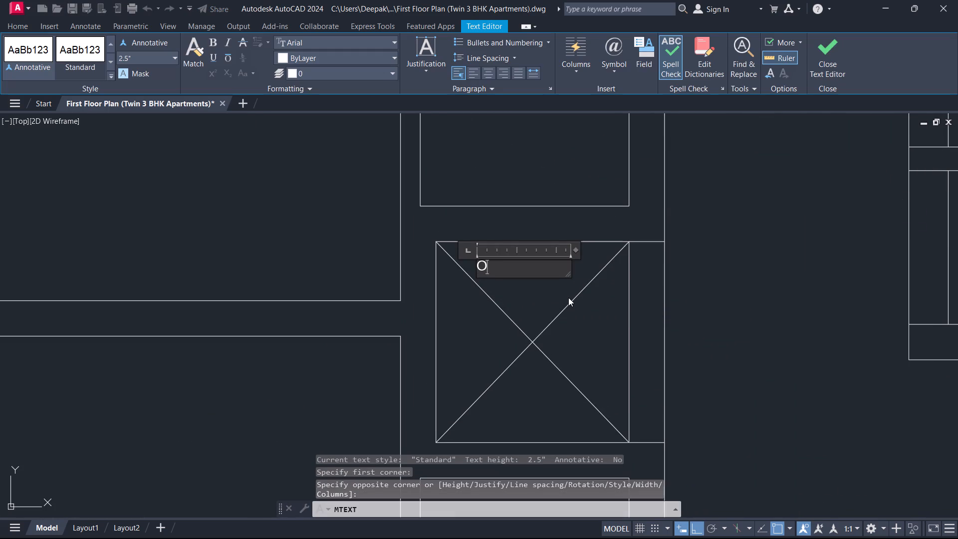
text(TS)
key(ctrl+a)
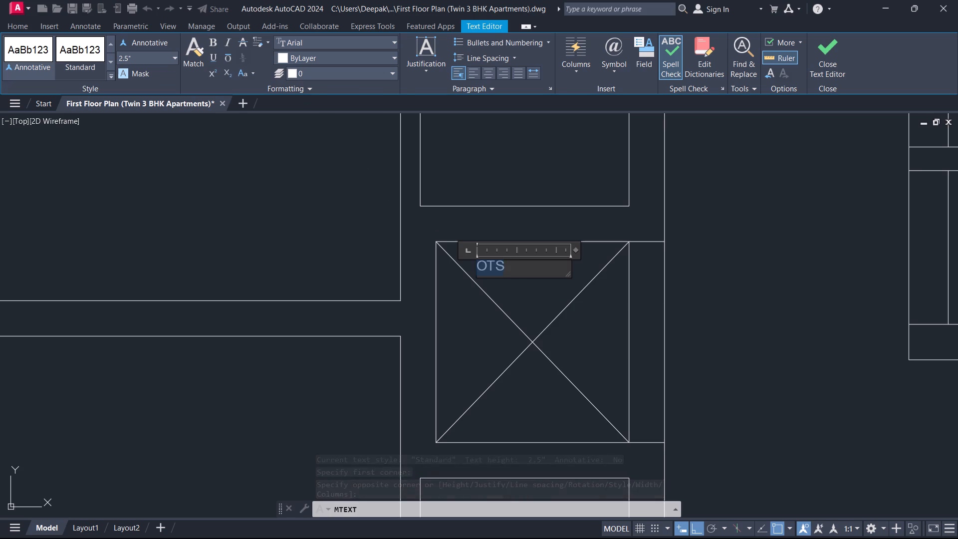
click(157, 53)
key(6)
key(Return)
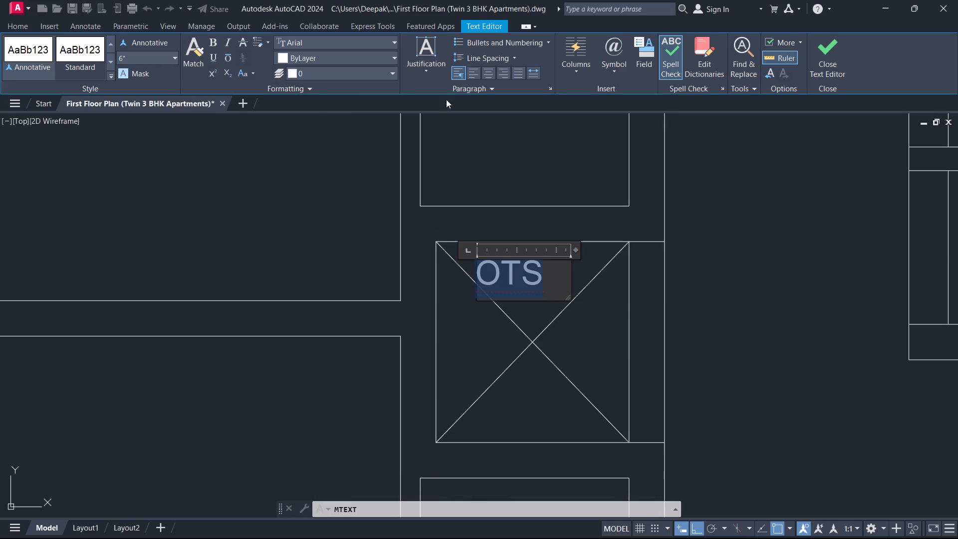
click(833, 54)
Move the OTS label so that it sits centrally between the shaft's diagonals, above their crossing.
scroll(539, 271, up, 2)
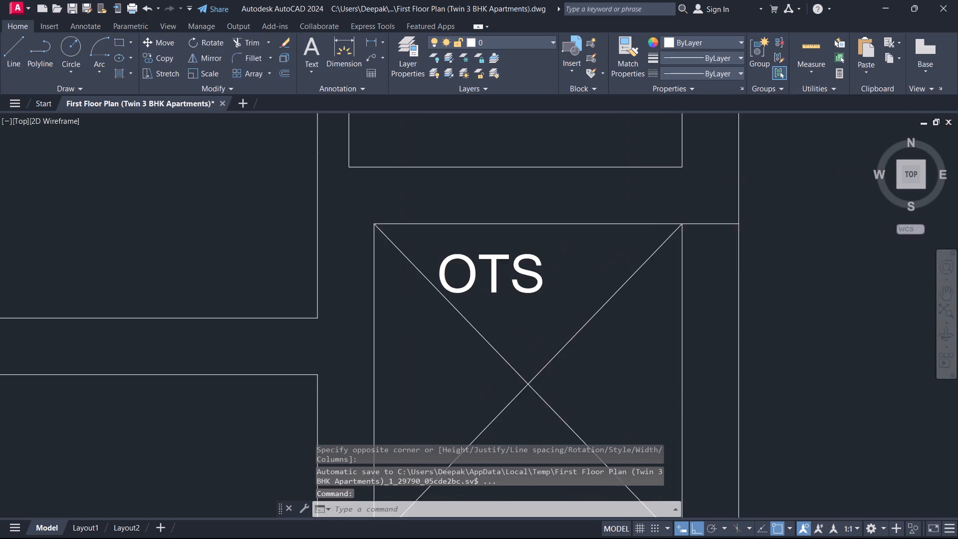
click(538, 271)
key(m)
key(space)
click(484, 273)
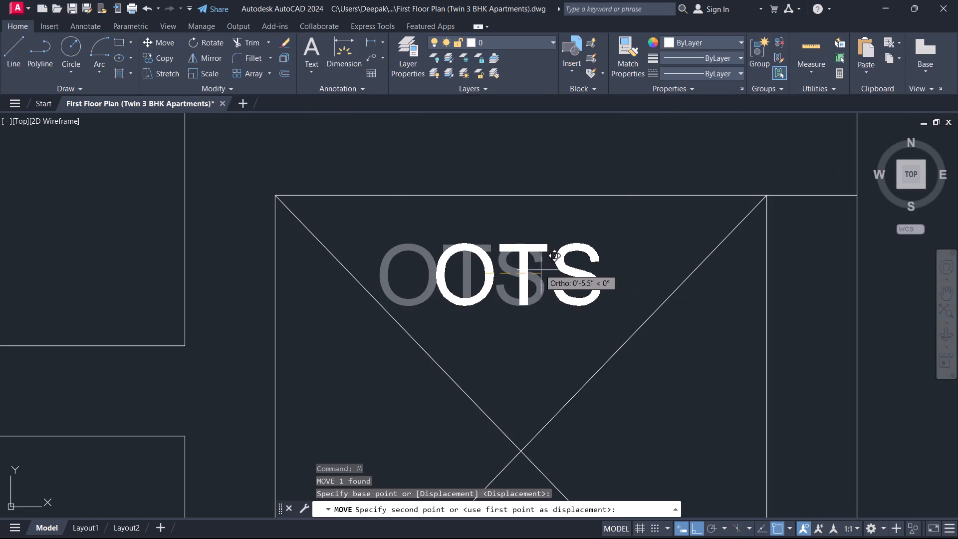
click(543, 275)
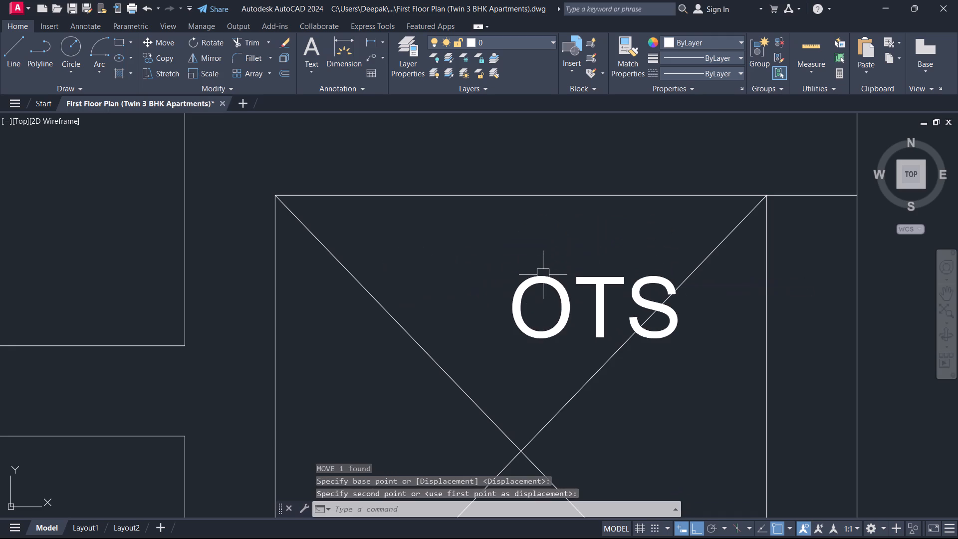
click(594, 314)
text(M)
key(space)
click(539, 303)
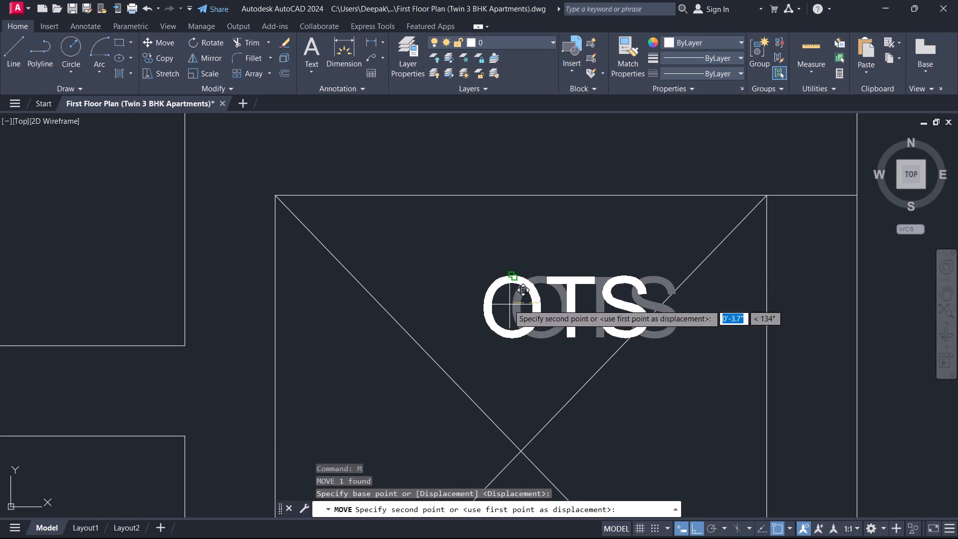
click(475, 304)
key(Escape)
Look over the northern apartment's rooms, doors and labels from the shaft up to the balcony for missing items.
scroll(503, 309, down, 4)
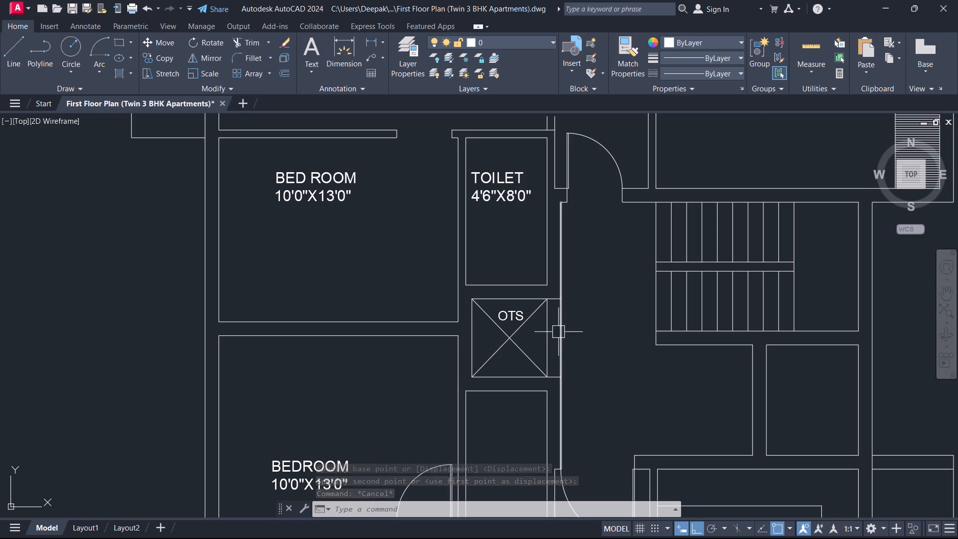
scroll(506, 332, down, 3)
scroll(492, 316, up, 2)
middle_drag(492, 316, 675, 361)
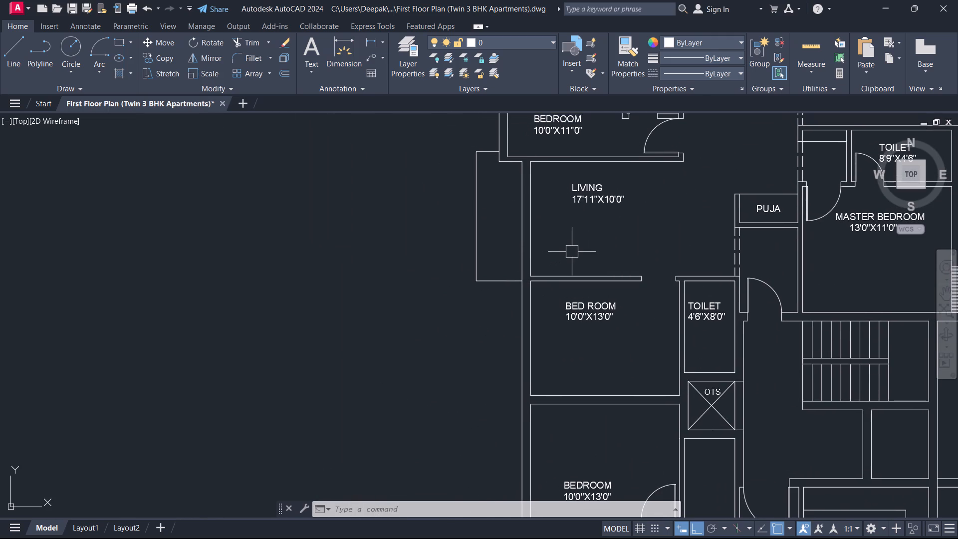
middle_drag(707, 249, 688, 259)
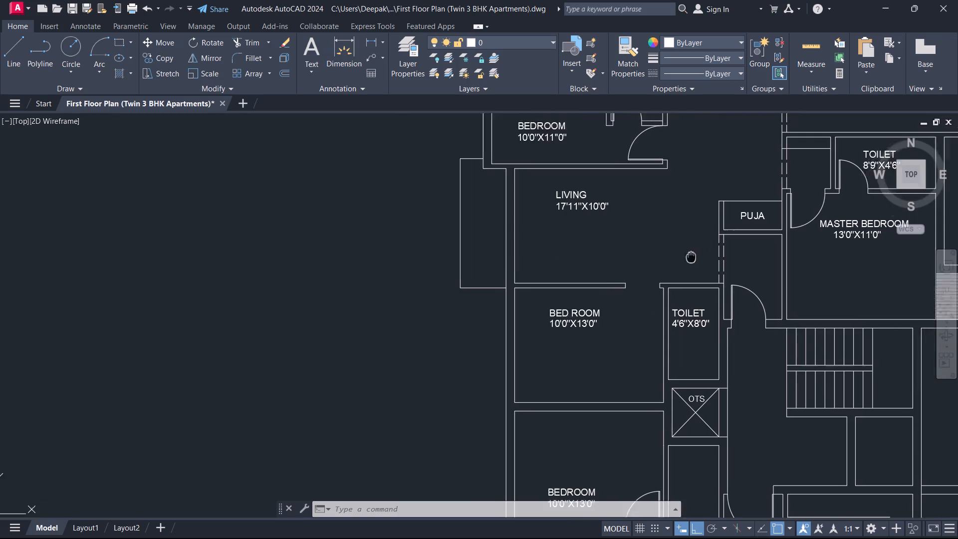
middle_drag(688, 259, 642, 337)
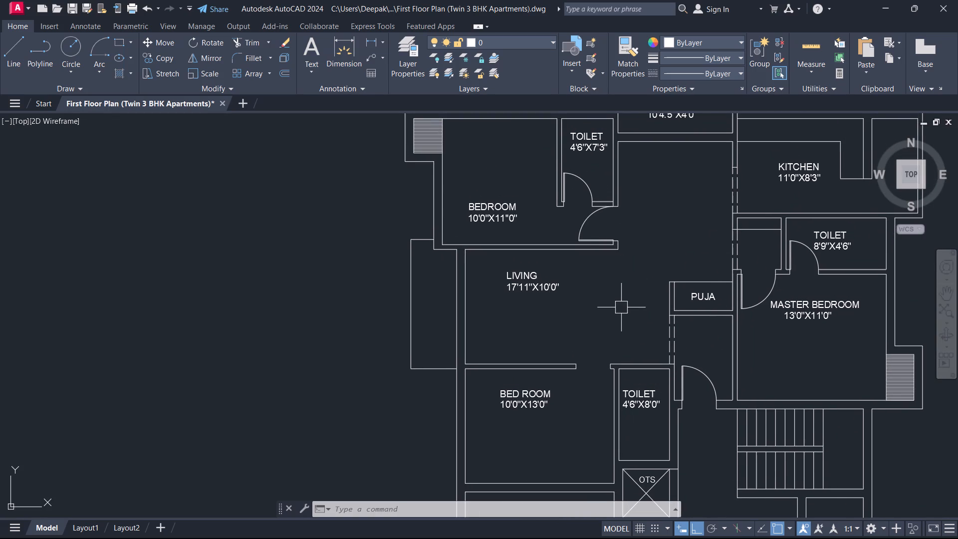
middle_drag(621, 307, 552, 356)
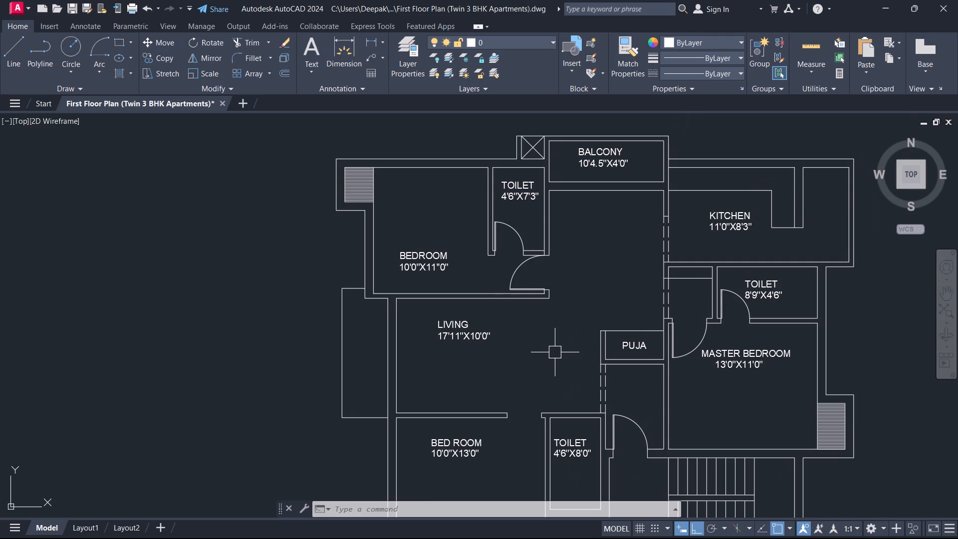
middle_drag(581, 371, 594, 356)
scroll(594, 356, down, 1)
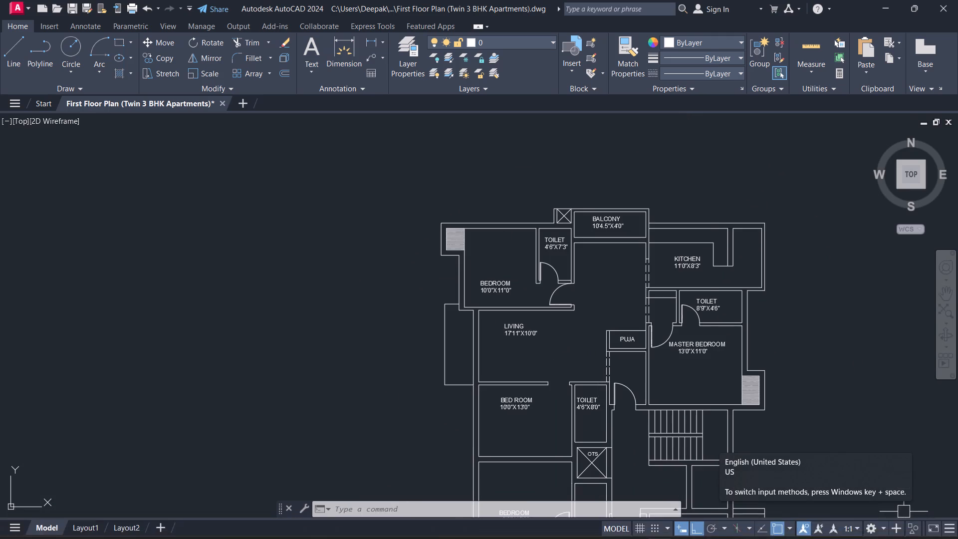
key(alt+Tab)
key(alt+Tab)
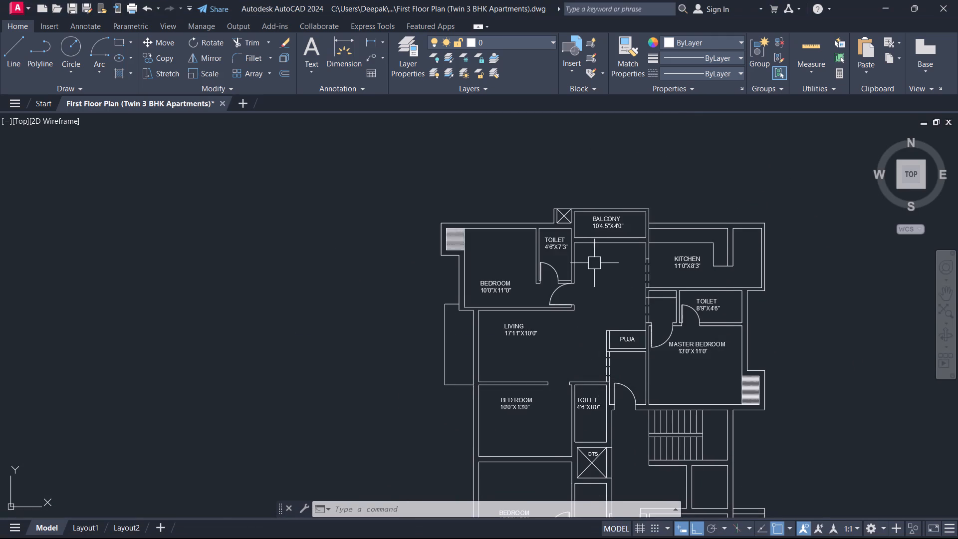
Copy the 10'0"X11'0" BEDROOM label horizontally into the unlabelled room south of the balcony.
scroll(592, 259, up, 2)
middle_drag(584, 259, 686, 232)
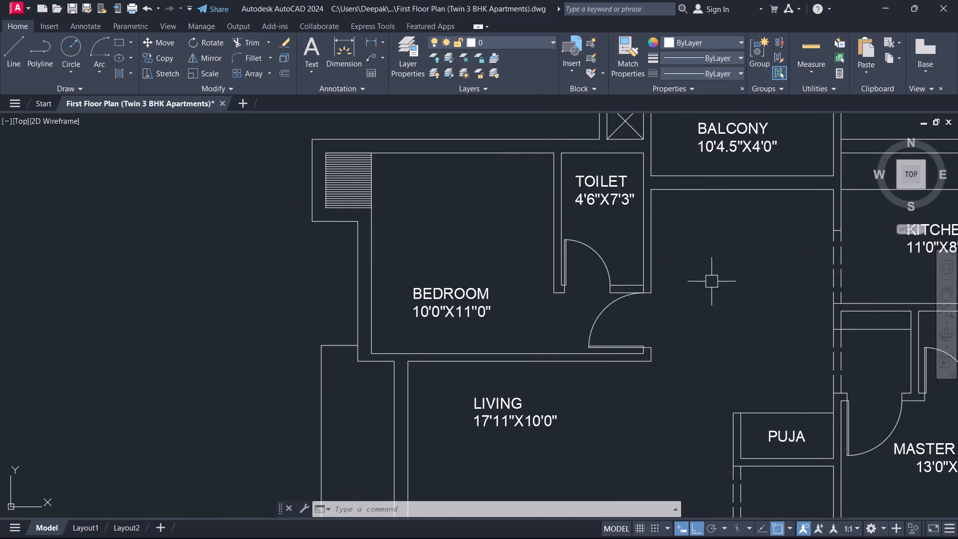
middle_drag(722, 290, 654, 301)
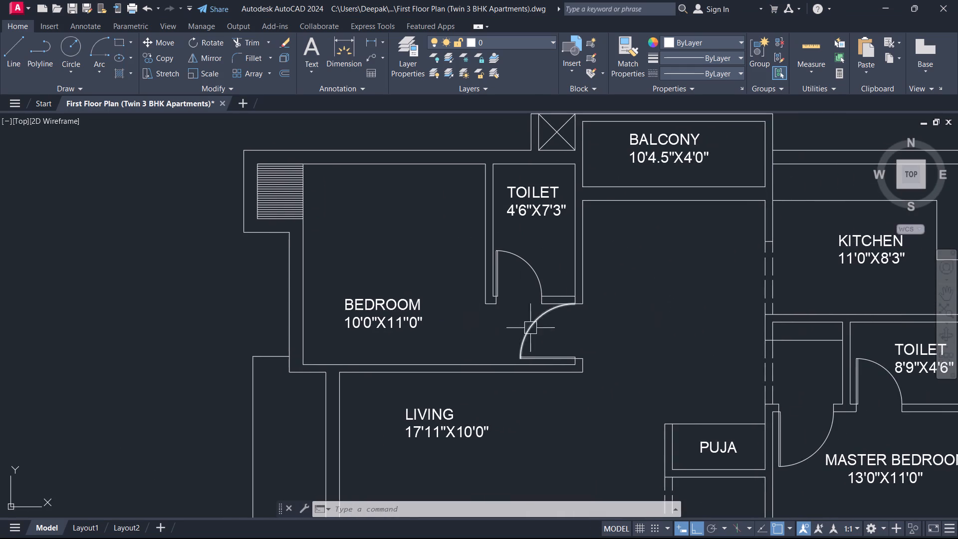
click(420, 328)
text(CO)
key(space)
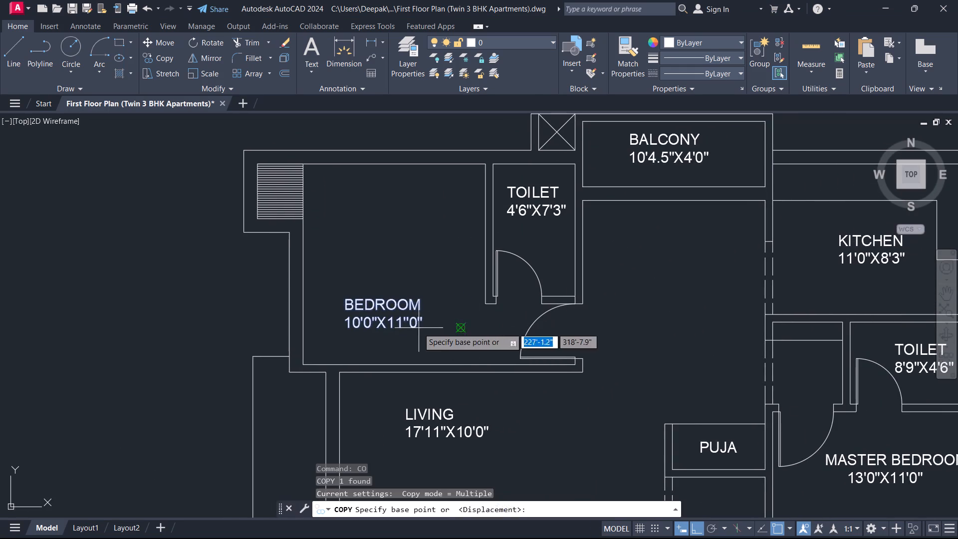
click(395, 324)
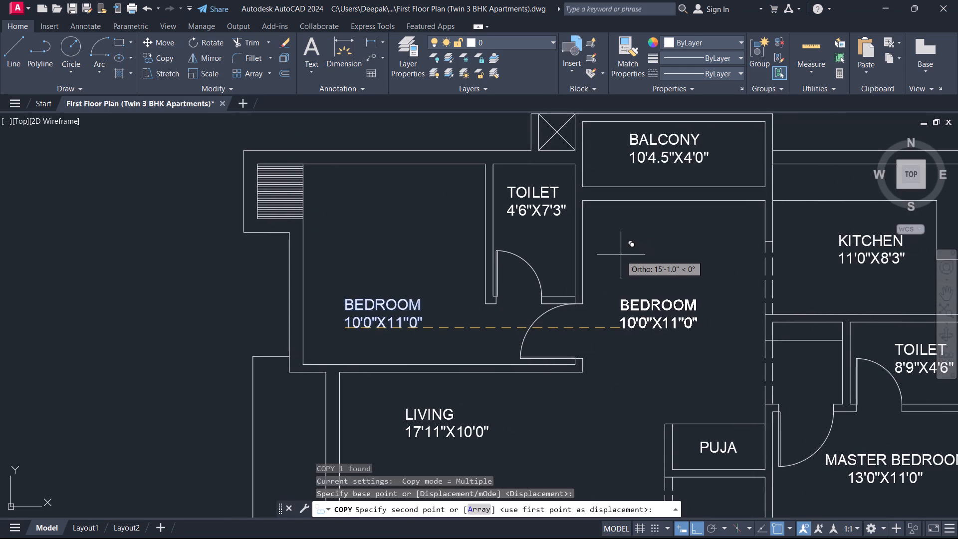
click(631, 260)
key(Escape)
Move the copied BEDROOM label straight up towards the balcony, into the upper part of the unlabelled room.
click(658, 316)
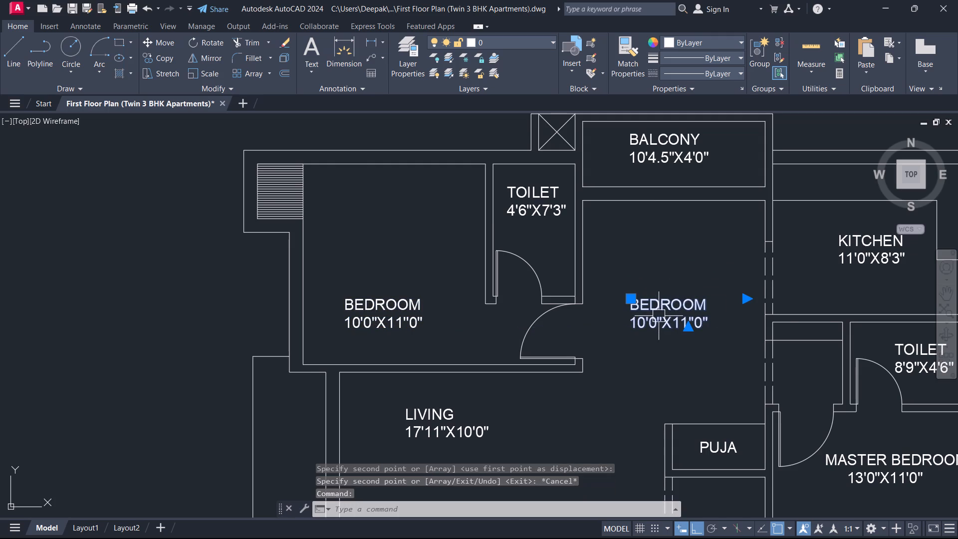
text(M)
key(space)
click(659, 316)
click(642, 283)
key(Escape)
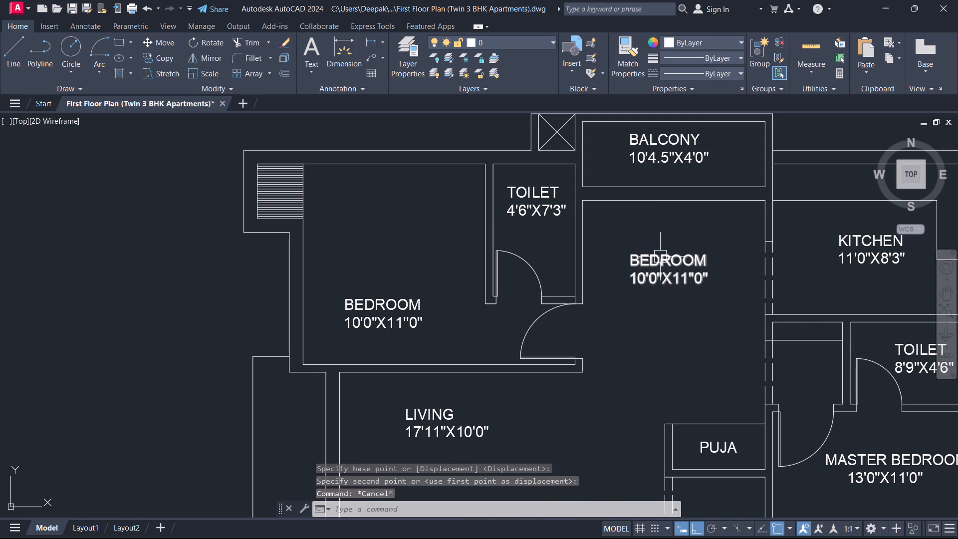
Replace the text of the copied label south of the balcony with the room name DINING.
double_click(661, 255)
key(ctrl+a)
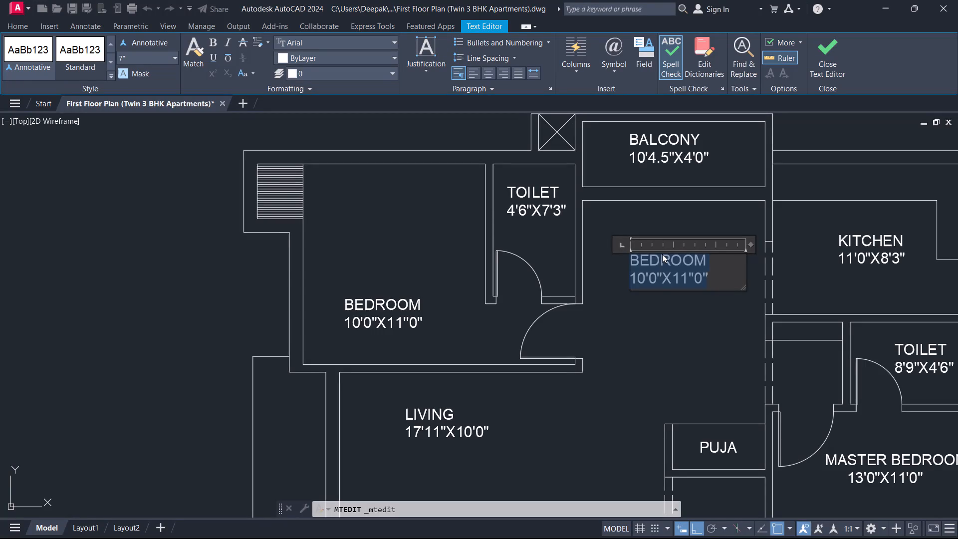
text(SINING)
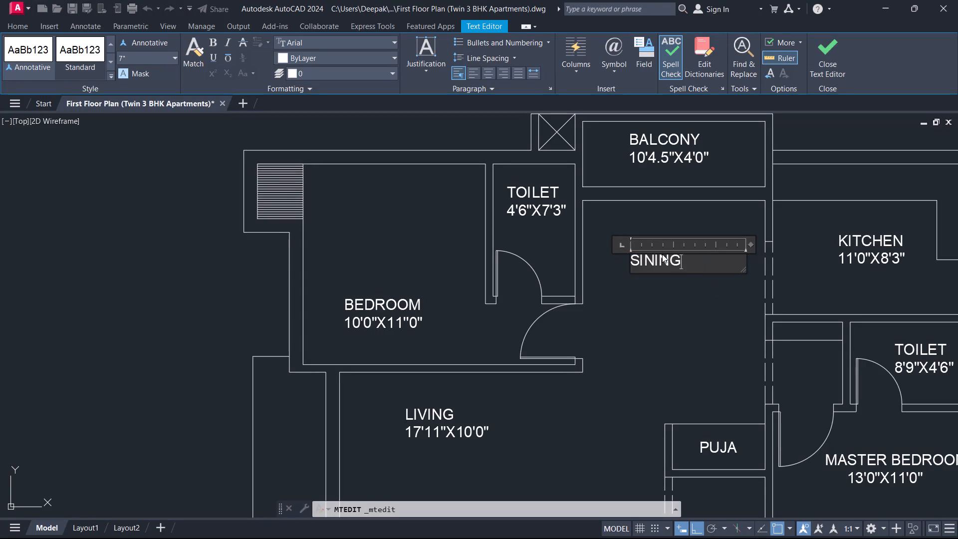
key(BackSpace)
key(BackSpace)
key(BackSpace)
key(BackSpace)
key(BackSpace)
key(BackSpace)
key(BackSpace)
key(BackSpace)
key(BackSpace)
key(BackSpace)
key(BackSpace)
key(BackSpace)
key(BackSpace)
key(BackSpace)
key(BackSpace)
key(BackSpace)
key(BackSpace)
key(BackSpace)
key(BackSpace)
key(BackSpace)
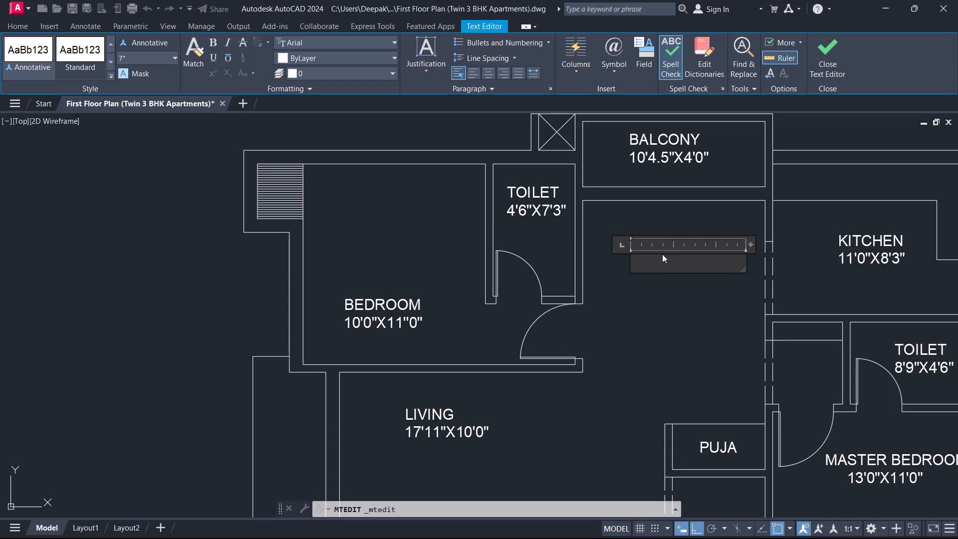
text(DINING)
key(Return)
key(BackSpace)
key(BackSpace)
key(BackSpace)
key(BackSpace)
text(INF)
key(BackSpace)
key(BackSpace)
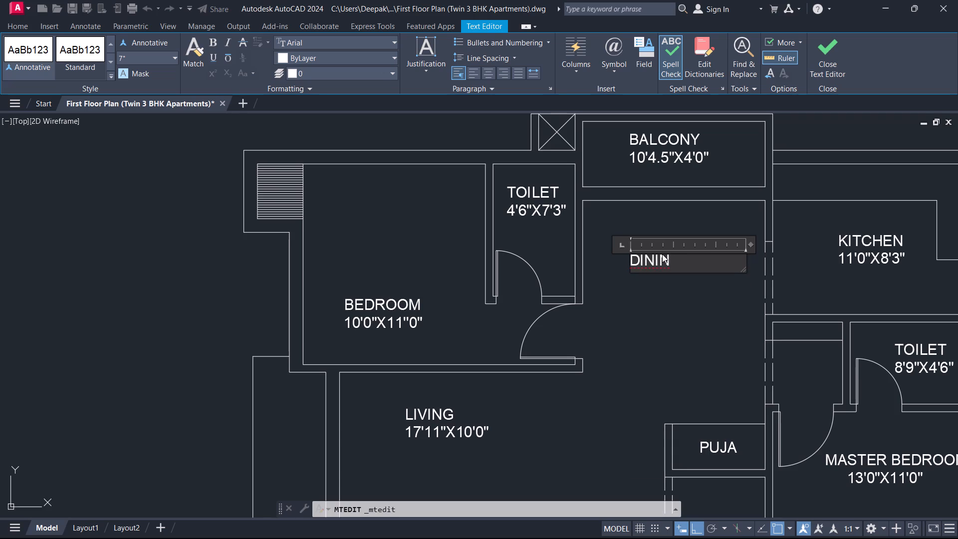
text(ING)
Add the room size 10'0"X12'3" as a second line of the dining label.
key(Return)
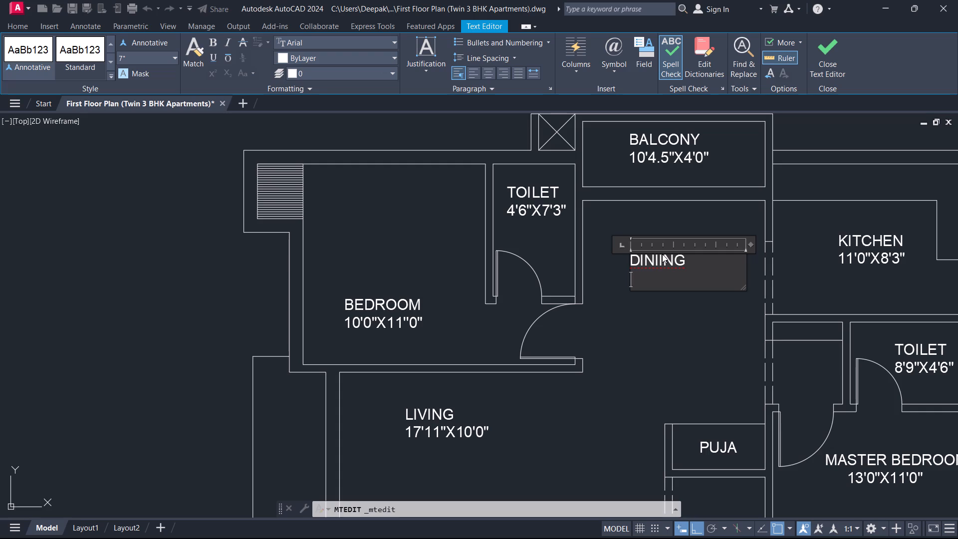
text(10)
key(apostrophe)
key(0)
text("X)
text(12)
key(apostrophe)
key(3)
key(shift+quotedbl)
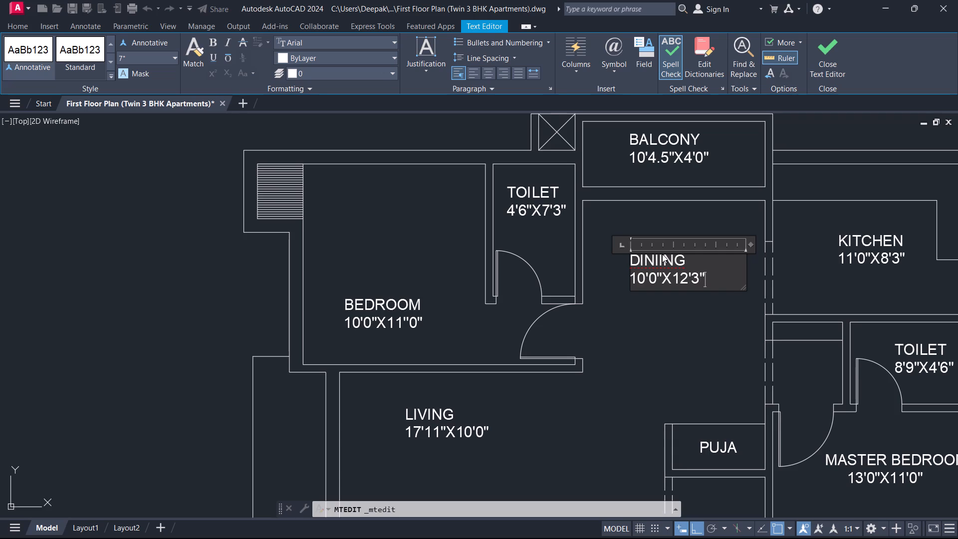
Correct the room name's spelling to DINING, indent that line by two spaces above the size, and finish the text edit.
key(Up)
key(Left)
key(Left)
key(Left)
key(BackSpace)
key(Left)
key(Left)
key(Left)
key(space)
key(space)
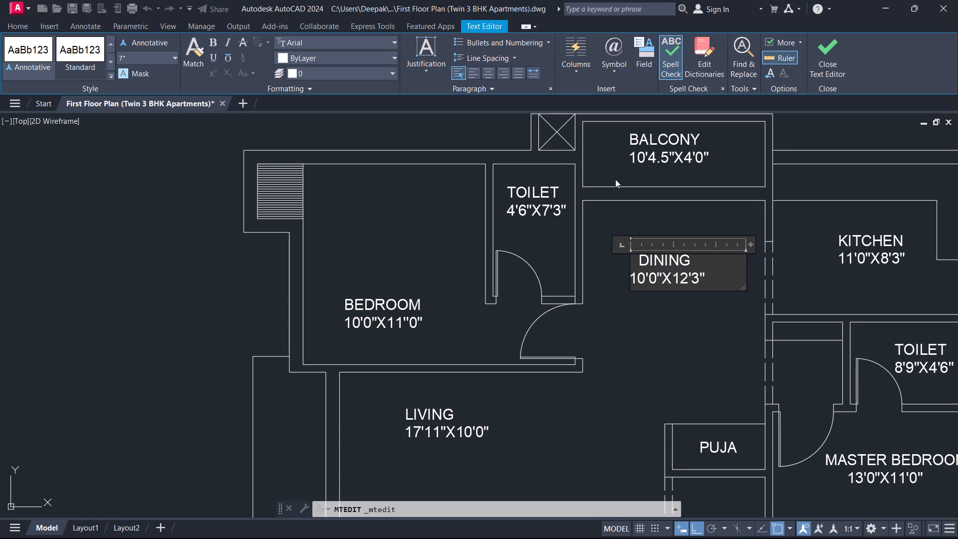
click(824, 64)
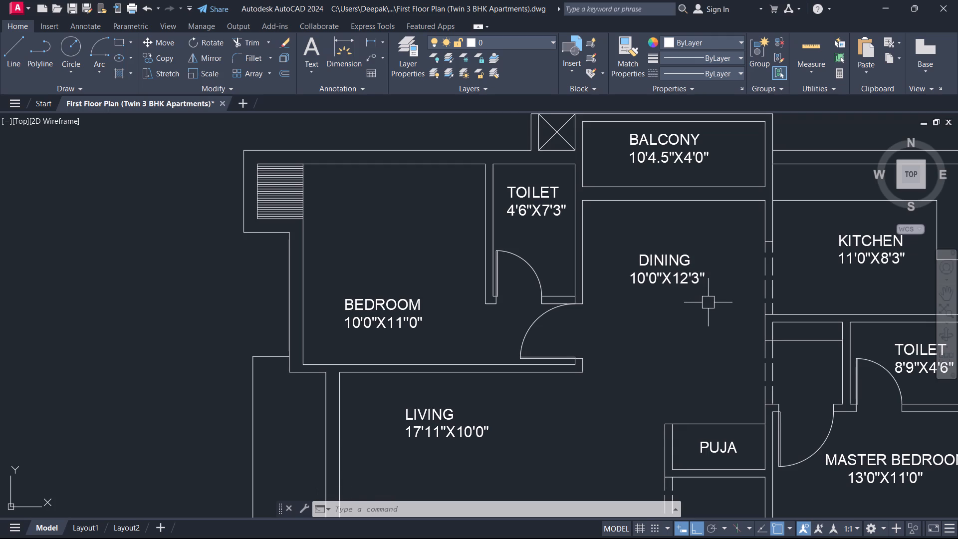
Copy the PUJA label about 3'-6" straight down into the unlabelled entrance space south of the puja room.
middle_drag(708, 299, 700, 294)
middle_drag(700, 294, 644, 285)
scroll(730, 261, down, 1)
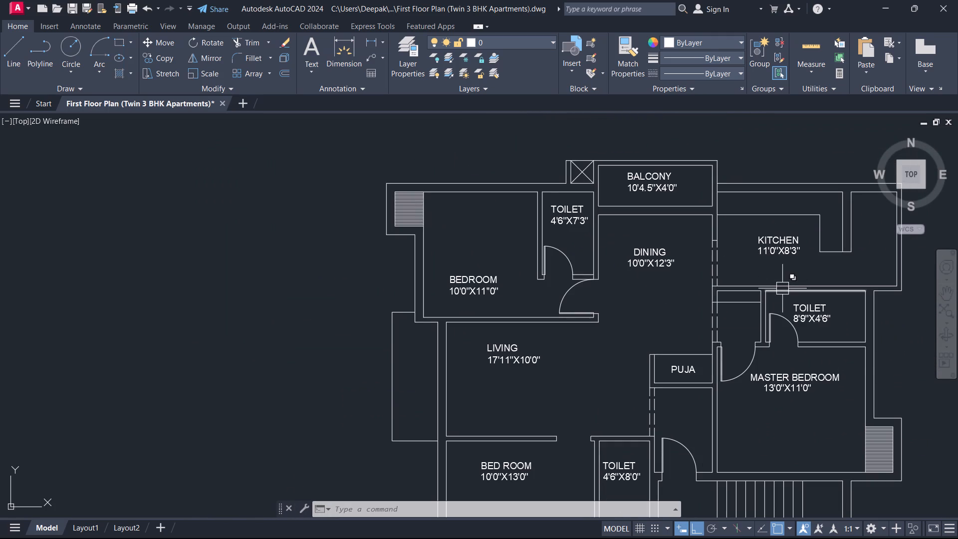
middle_drag(768, 350, 776, 298)
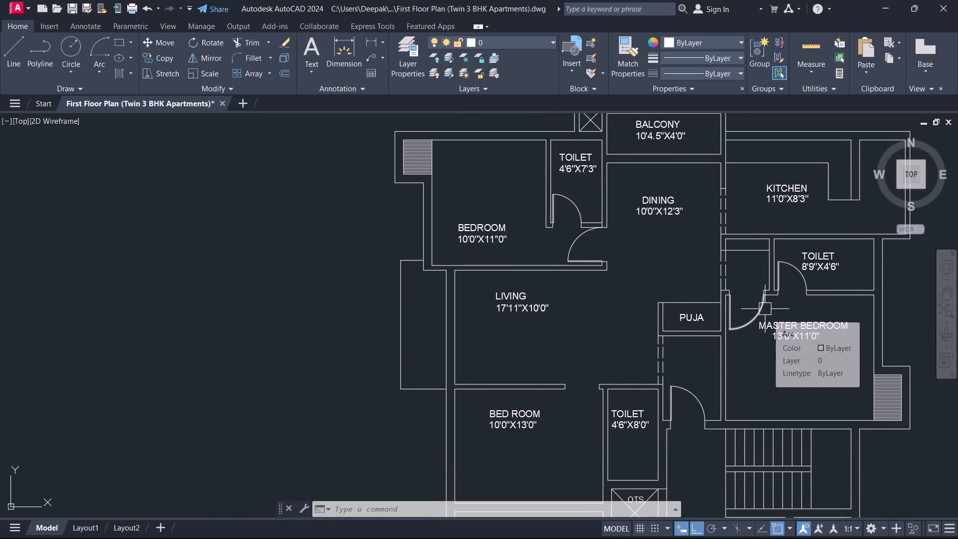
middle_drag(699, 336, 800, 275)
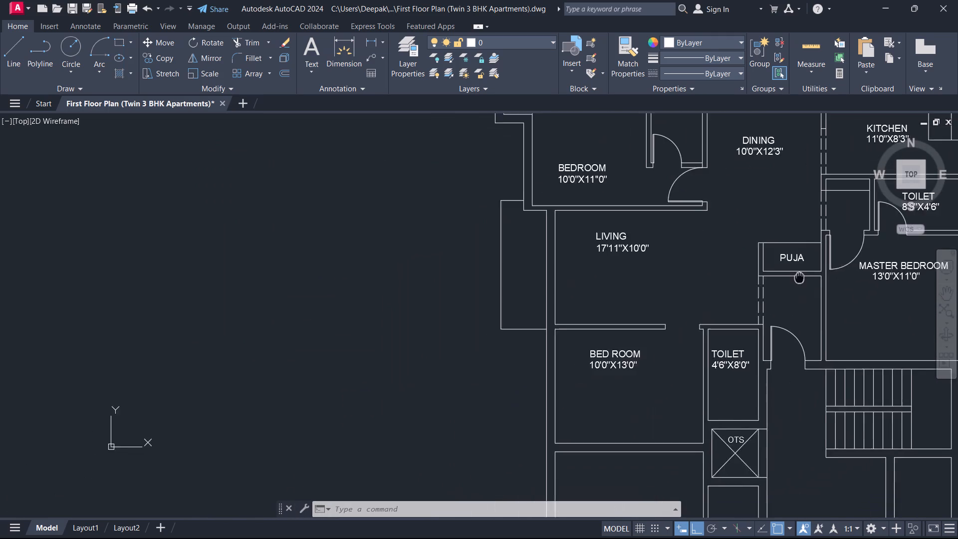
middle_drag(800, 275, 757, 286)
middle_drag(725, 395, 726, 360)
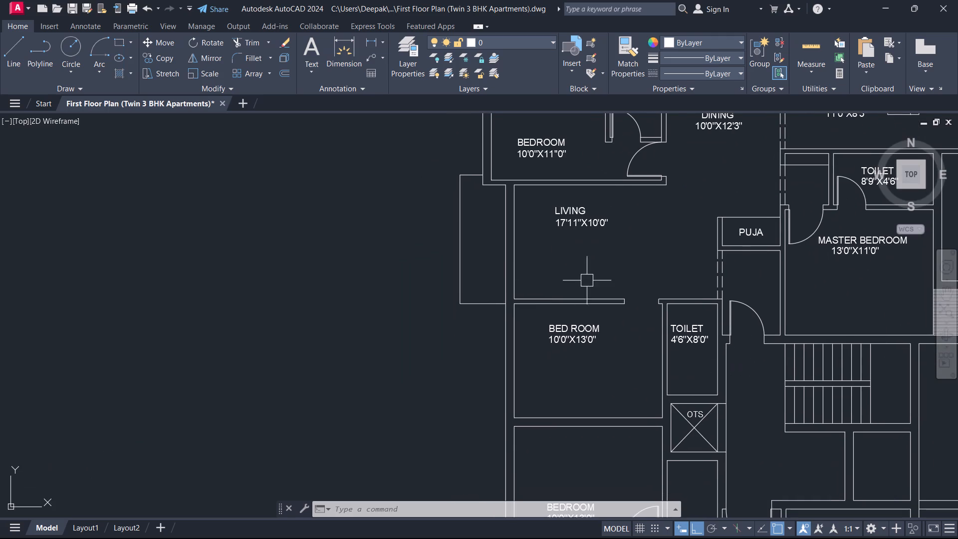
scroll(772, 247, up, 2)
click(732, 210)
text(CO)
key(space)
scroll(694, 232, up, 2)
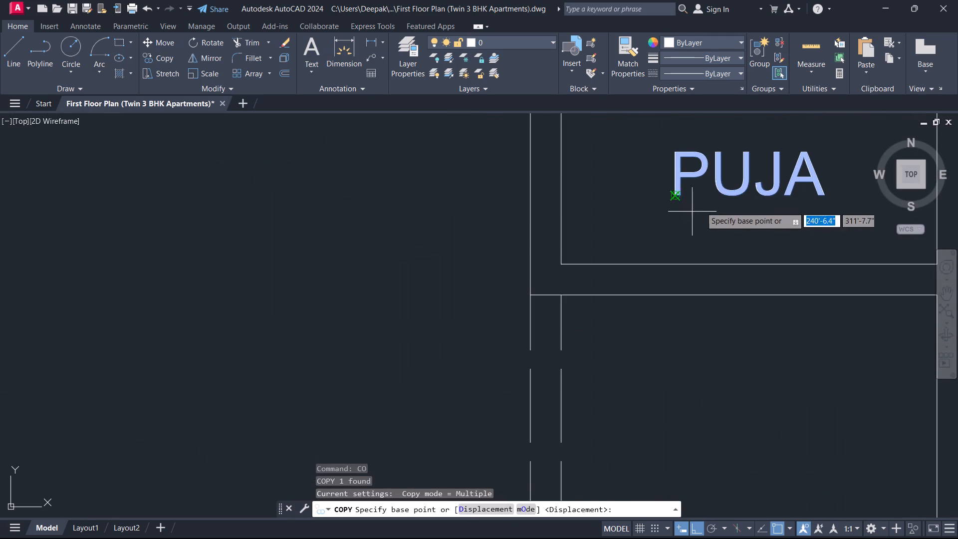
click(725, 187)
middle_drag(730, 360, 736, 210)
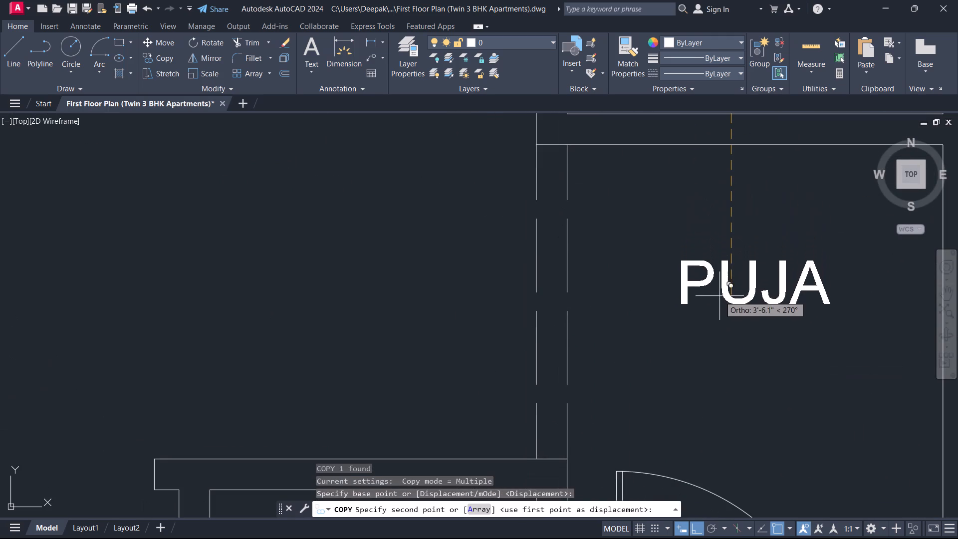
click(722, 300)
key(Escape)
Replace the text of the copied PUJA label in the entrance space south of the puja room with FOYER.
double_click(767, 280)
double_click(756, 281)
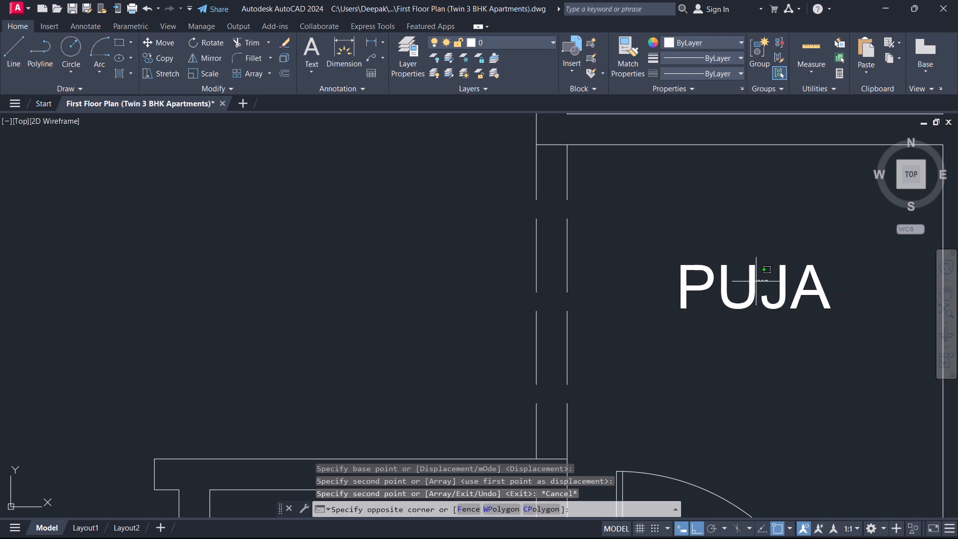
double_click(752, 281)
key(ctrl+a)
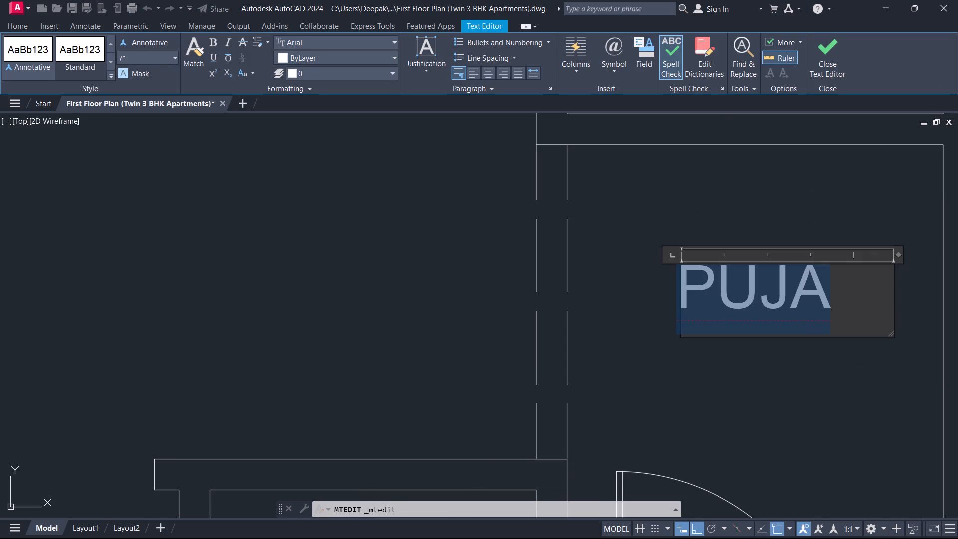
text(FOR)
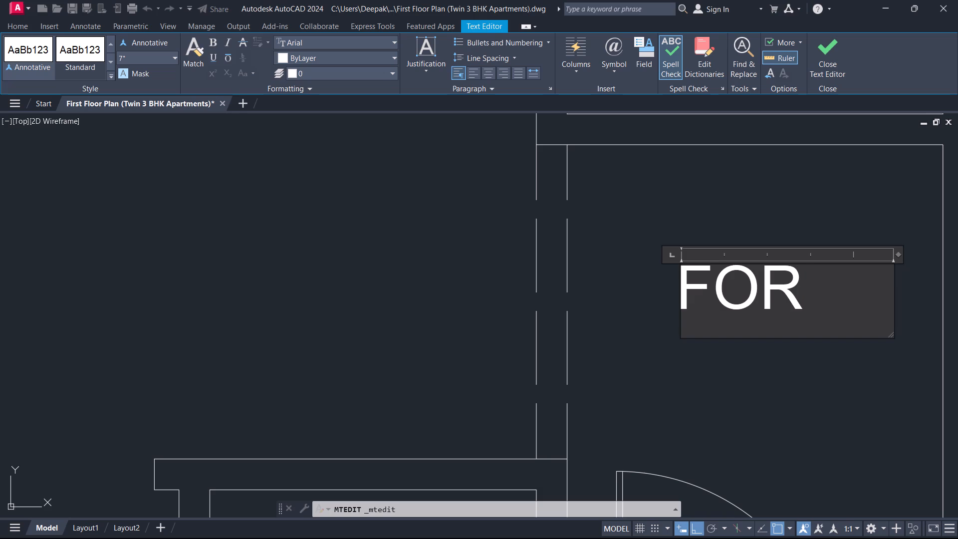
key(BackSpace)
text(YER)
Add the room size 5'0"X7'8" as a second line of the foyer label and widen its text frame to fit.
key(Return)
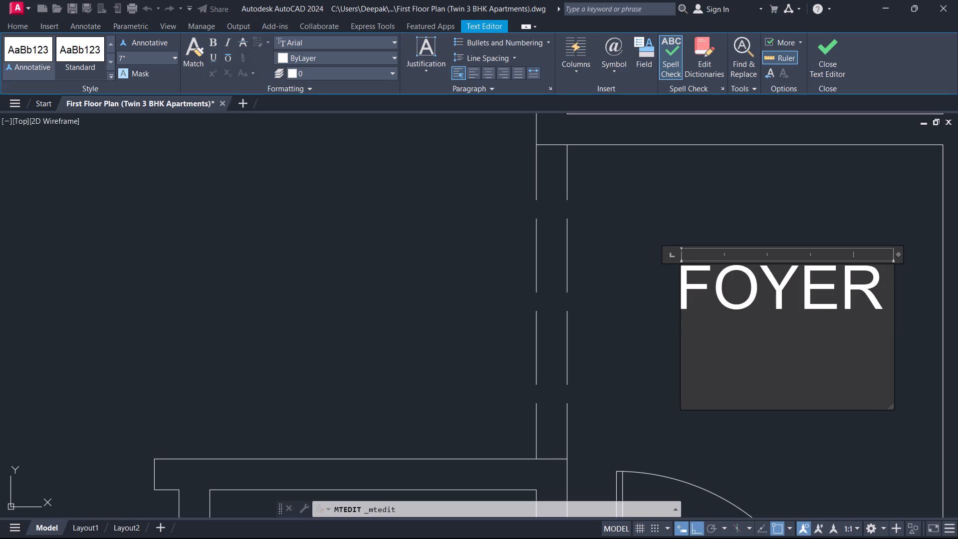
text(5')
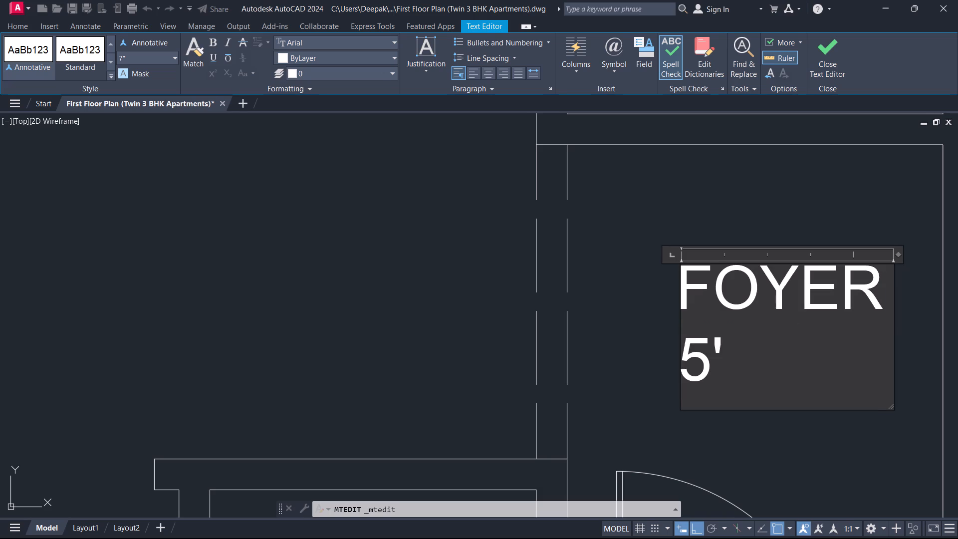
key(0)
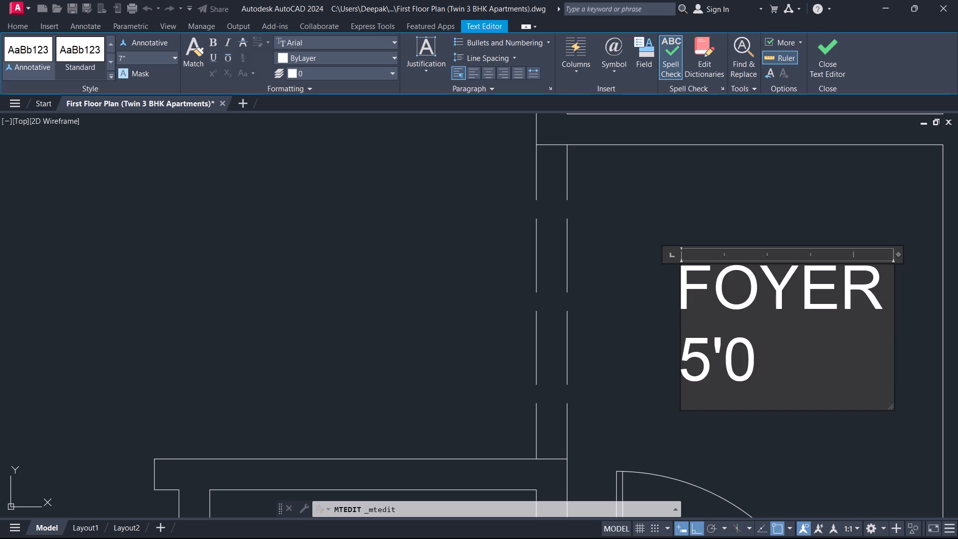
text("X)
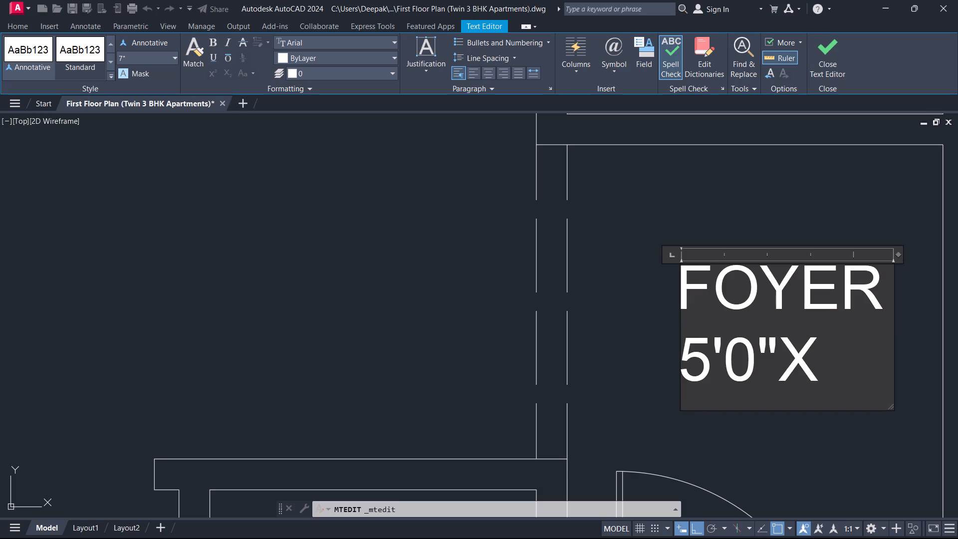
key(7)
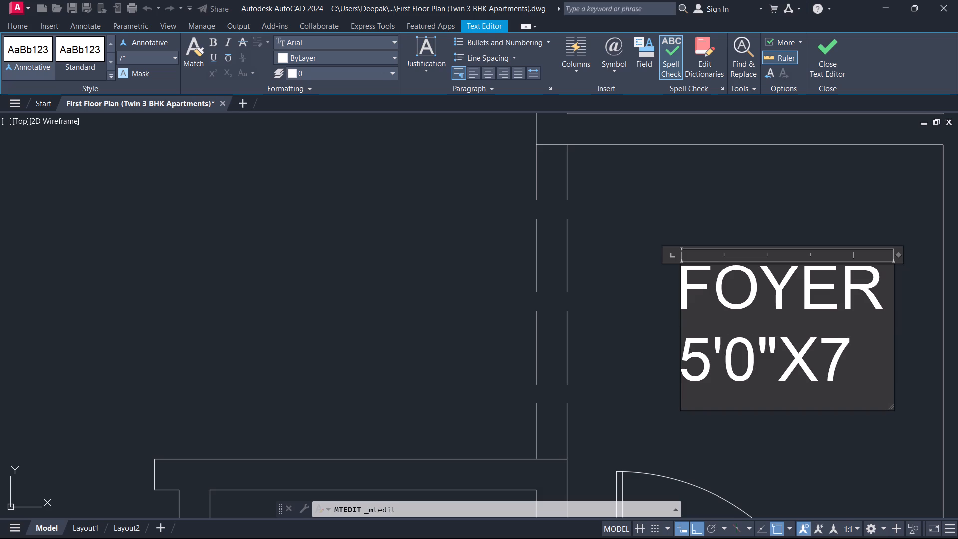
text('8")
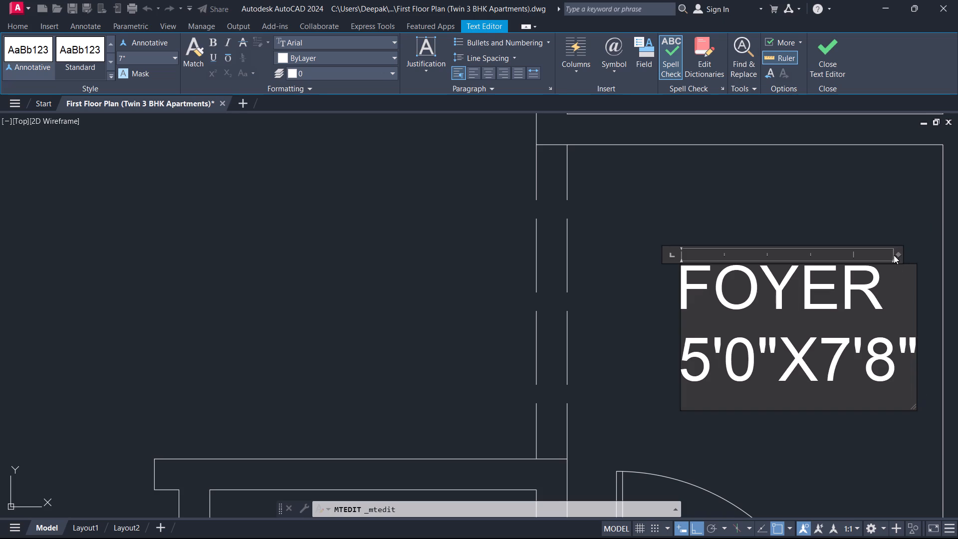
drag(897, 256, 914, 261)
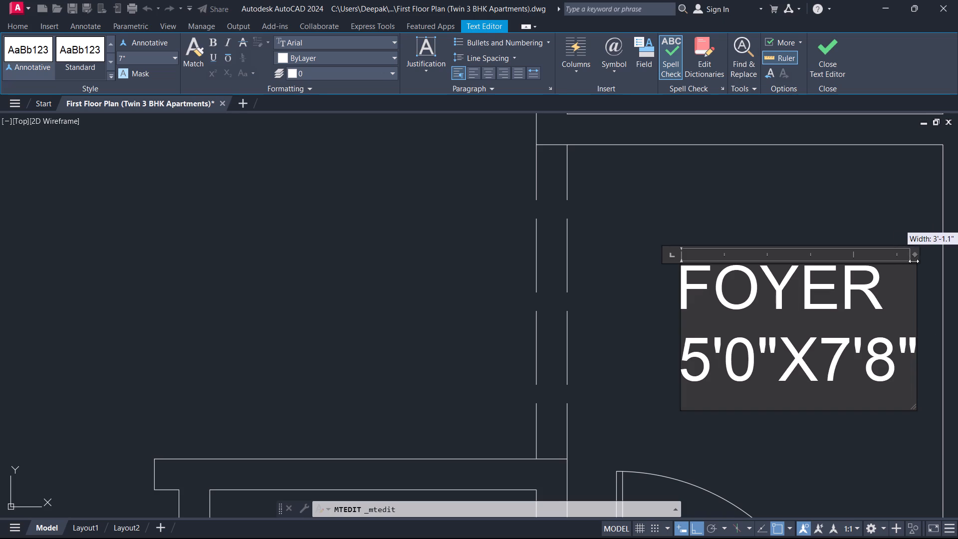
drag(914, 261, 921, 262)
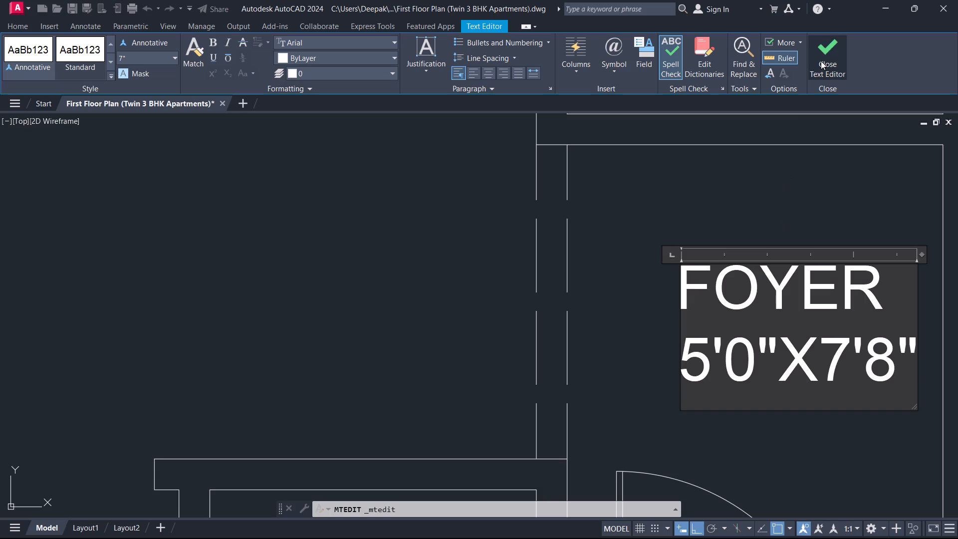
click(821, 60)
Move the FOYER label about 5" straight west within the northern apartment's foyer.
scroll(792, 282, down, 1)
middle_drag(789, 282, 687, 175)
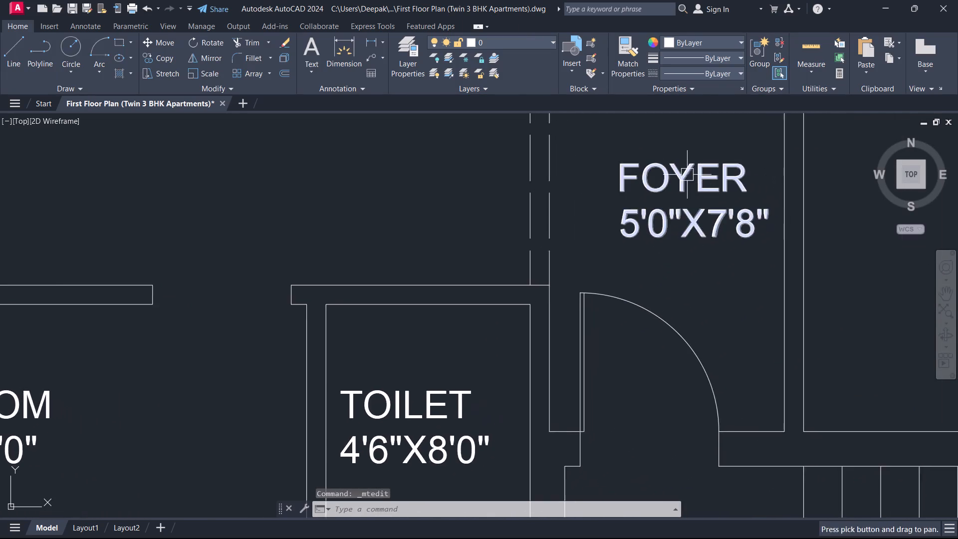
scroll(705, 228, up, 1)
drag(723, 255, 707, 235)
click(681, 207)
middle_drag(686, 211, 686, 222)
key(m)
key(space)
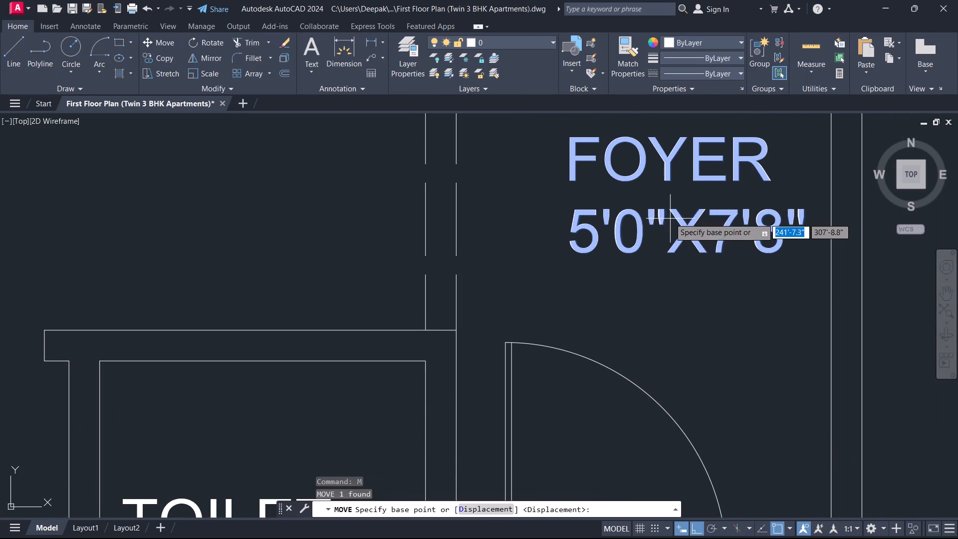
scroll(668, 217, up, 1)
middle_drag(668, 217, 674, 311)
scroll(674, 311, down, 2)
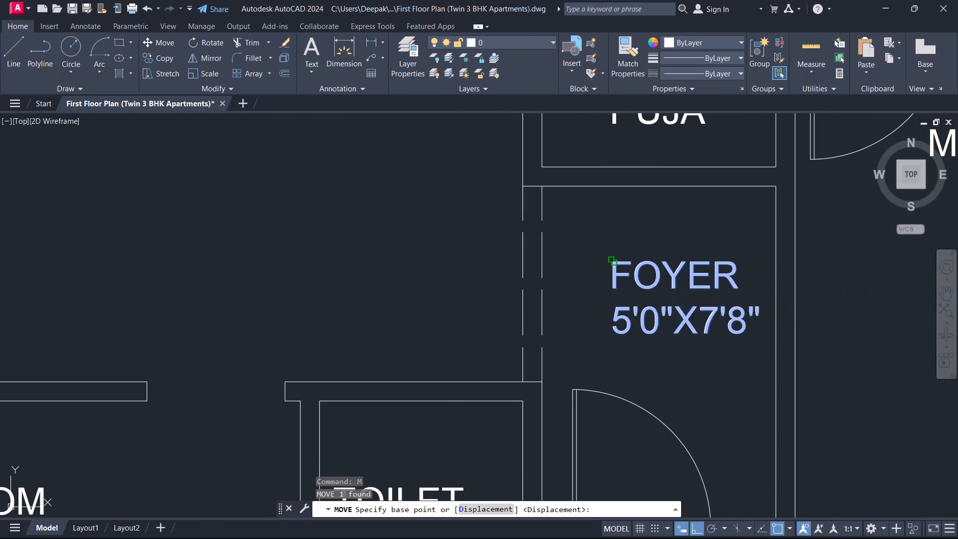
click(672, 296)
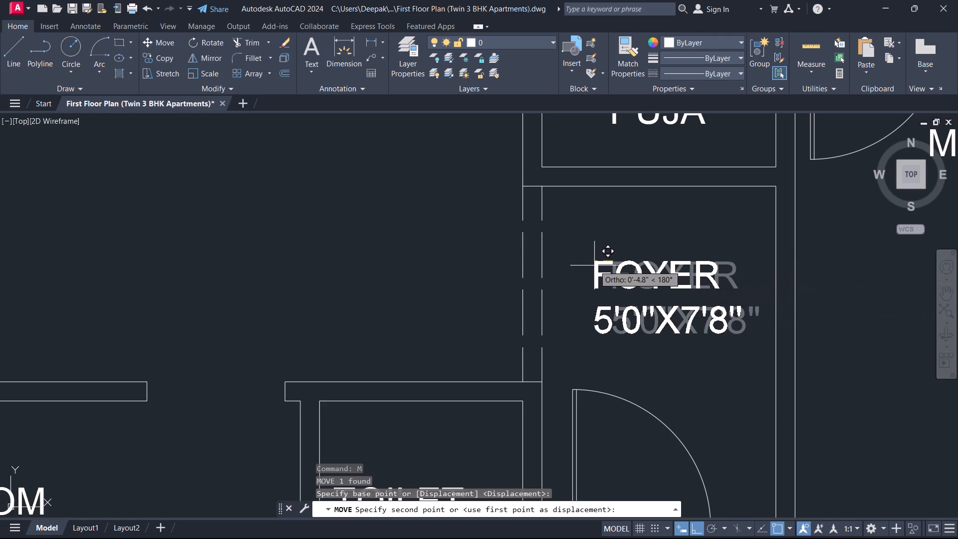
click(594, 266)
key(Escape)
Copy the FOYER 5'0"X7'8" label straight south into the southern apartment's foyer, between its entrance door and the puja room.
scroll(627, 266, down, 2)
middle_drag(627, 265, 666, 214)
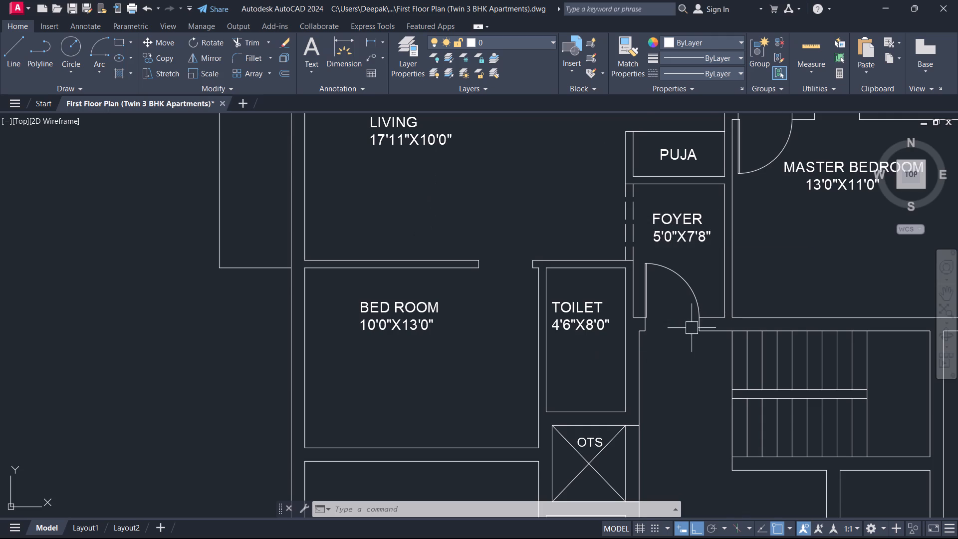
scroll(694, 343, down, 2)
middle_drag(679, 391, 678, 327)
scroll(679, 391, up, 1)
middle_drag(676, 221, 650, 322)
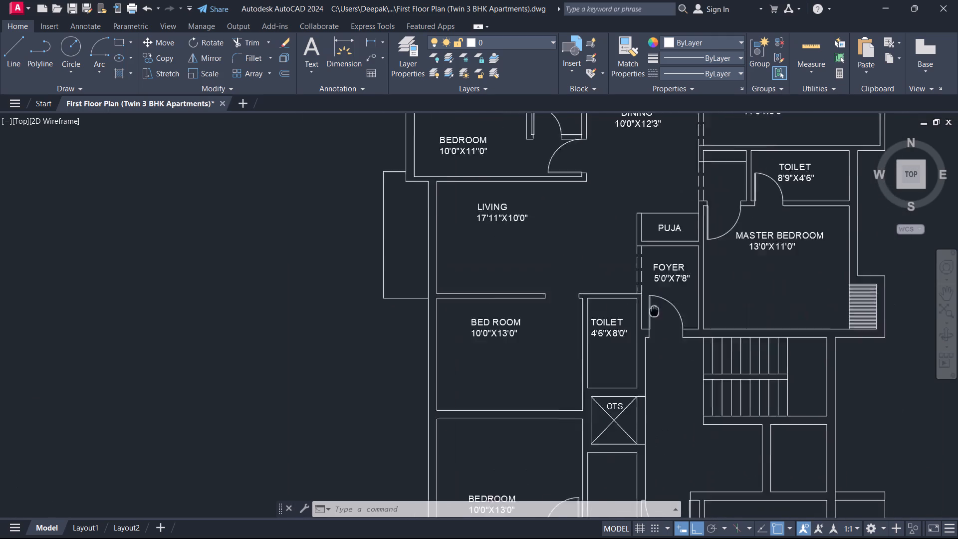
middle_drag(650, 322, 637, 350)
scroll(637, 350, up, 2)
click(656, 288)
text(CO)
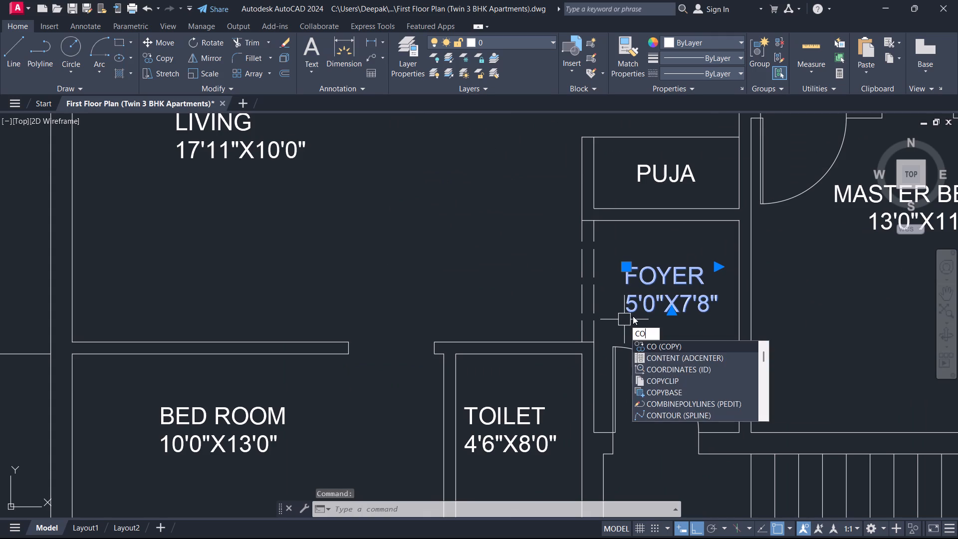
key(space)
click(646, 301)
scroll(653, 406, down, 1)
middle_drag(652, 420, 618, 204)
middle_drag(638, 427, 644, 240)
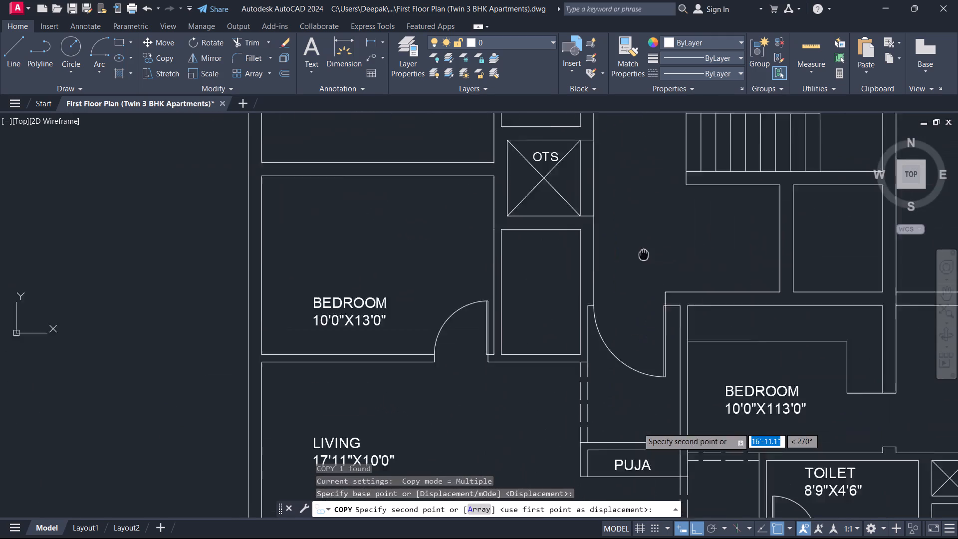
middle_drag(644, 240, 649, 210)
scroll(648, 380, up, 2)
click(644, 355)
key(Escape)
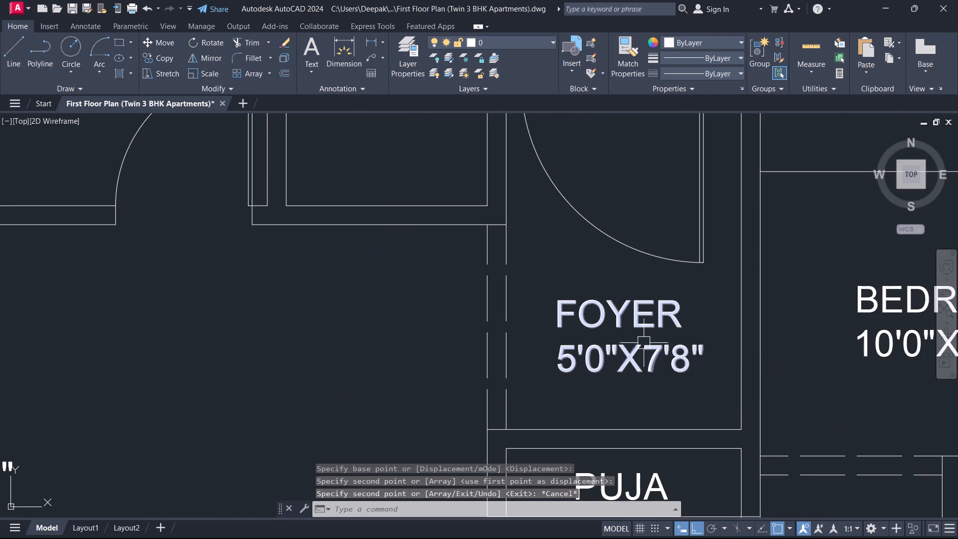
Measure the clear width of the southern apartment's foyer between its side walls.
scroll(630, 345, down, 2)
middle_drag(581, 363, 592, 362)
scroll(592, 362, up, 1)
text(DI)
key(space)
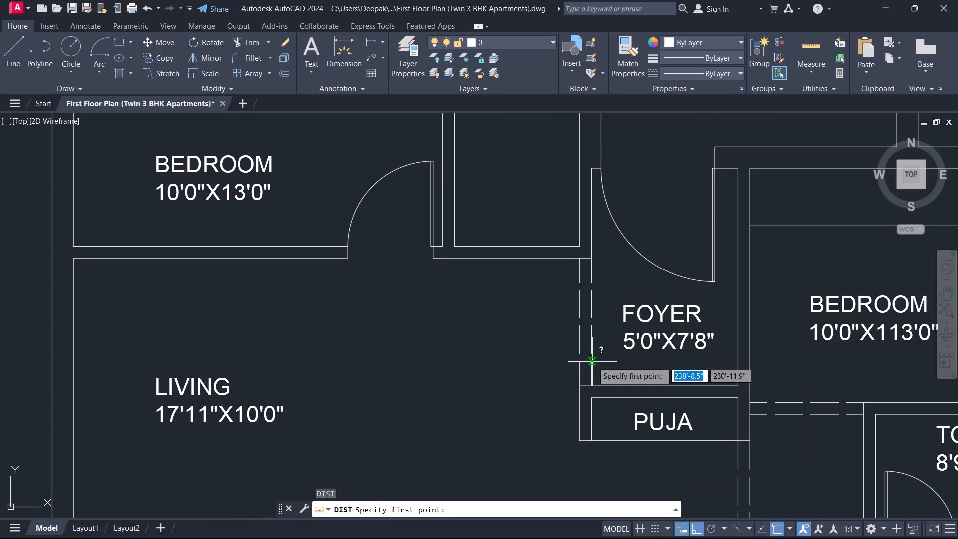
click(592, 362)
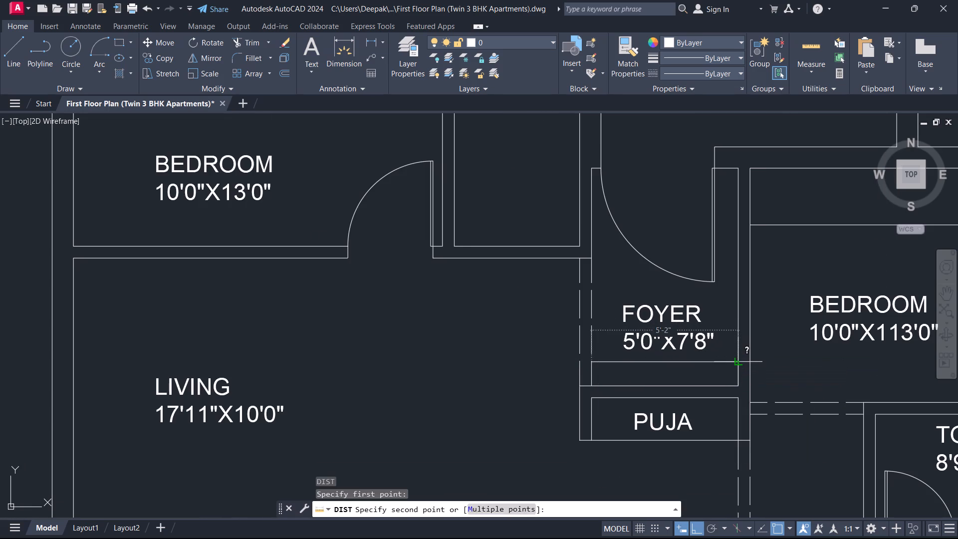
key(Escape)
Try to measure the clear width of the northern apartment's foyer, starting from its west wall.
scroll(728, 359, down, 3)
middle_drag(727, 357, 672, 538)
scroll(657, 454, up, 2)
middle_drag(655, 447, 655, 446)
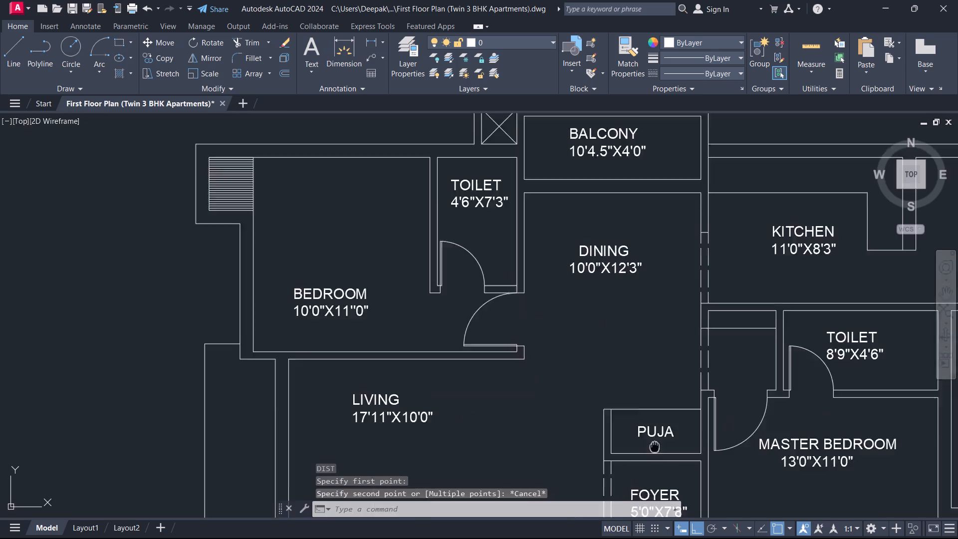
middle_drag(655, 446, 687, 278)
scroll(665, 324, up, 3)
key(space)
click(580, 281)
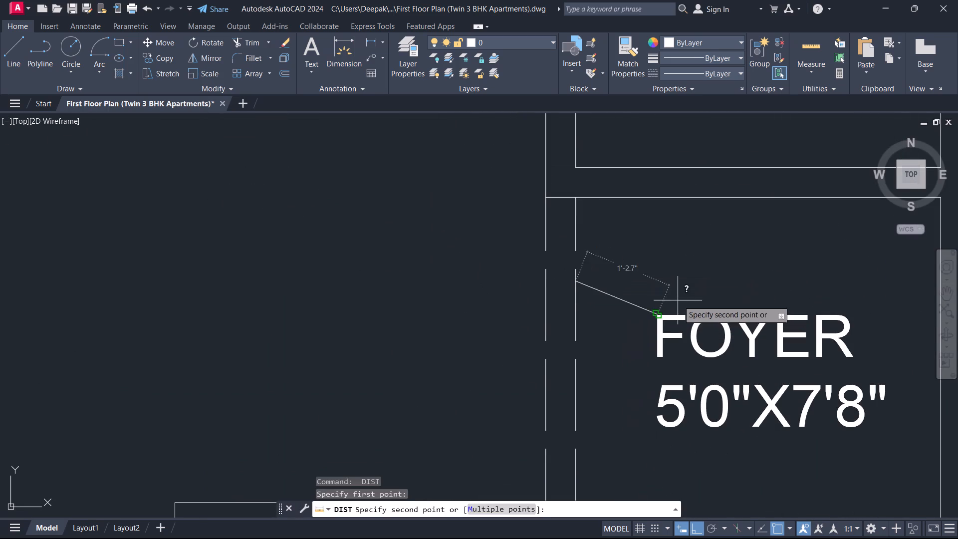
middle_drag(678, 300, 438, 269)
key(Escape)
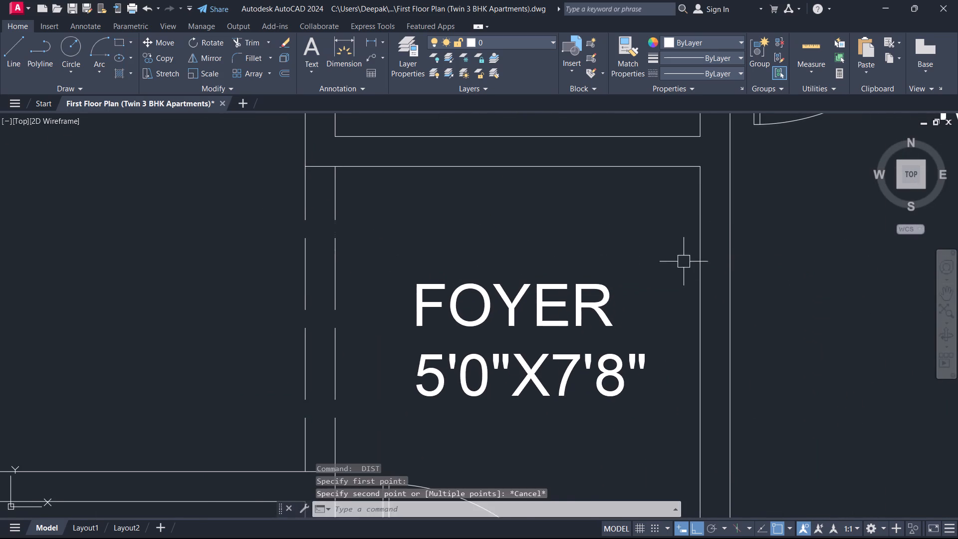
Examine the room labels across both apartments, especially the southern one, for rooms that still need a name and size.
scroll(670, 277, down, 3)
middle_drag(653, 354, 713, 211)
scroll(672, 368, down, 2)
middle_drag(677, 406, 727, 292)
scroll(691, 367, up, 1)
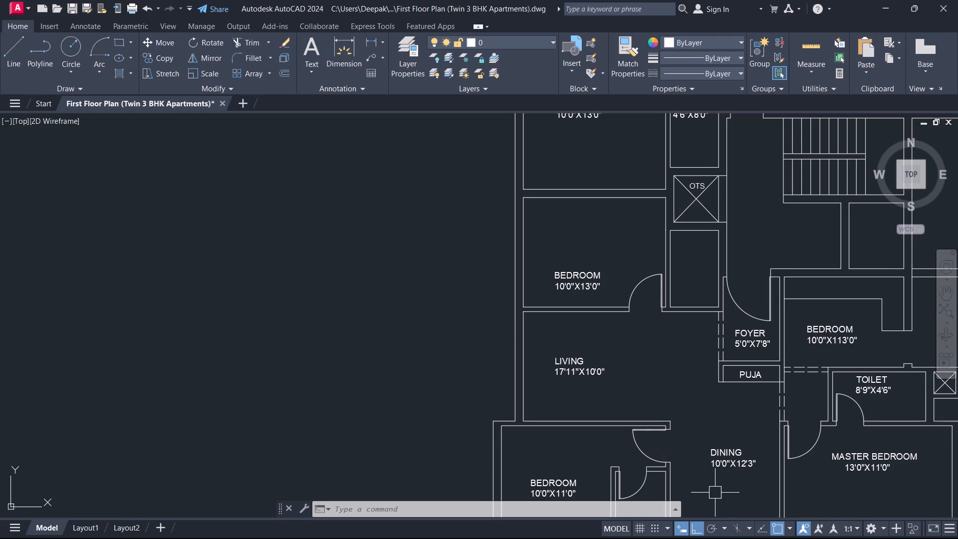
middle_drag(716, 470, 565, 412)
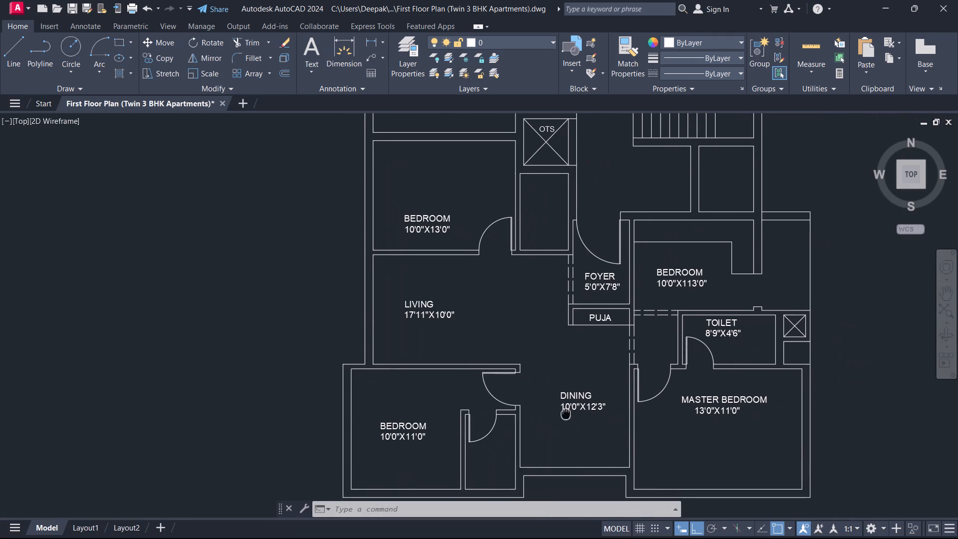
middle_drag(565, 412, 563, 412)
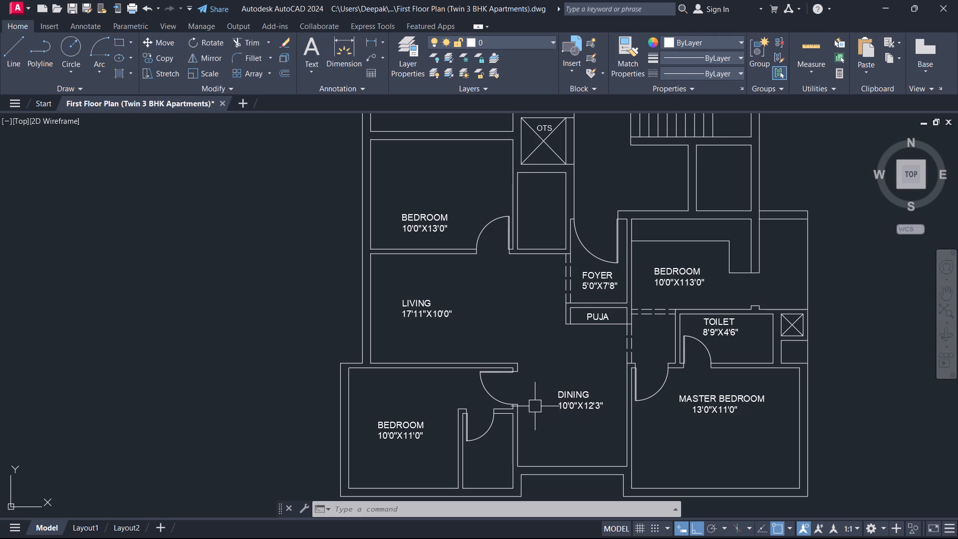
middle_drag(561, 362, 567, 316)
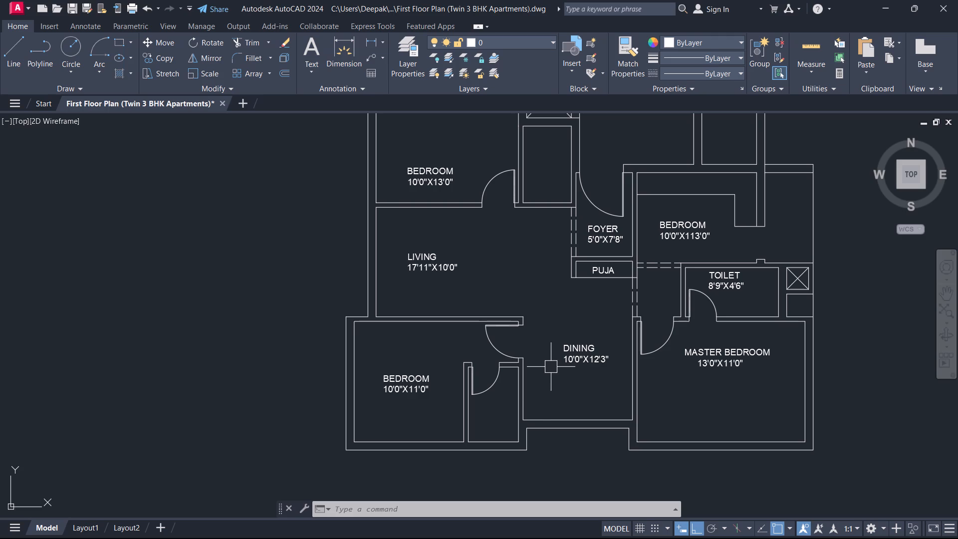
middle_drag(521, 351, 568, 354)
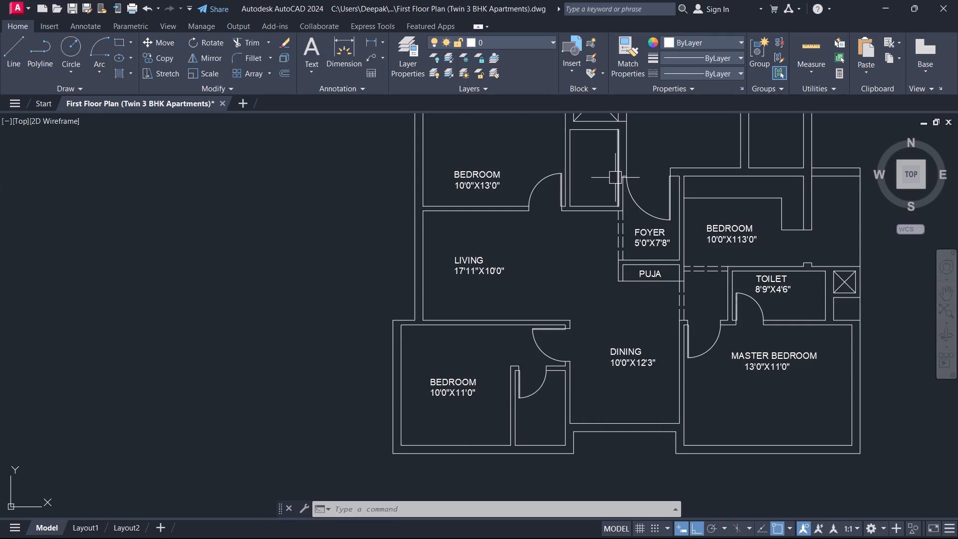
scroll(615, 178, down, 1)
scroll(615, 178, up, 2)
scroll(615, 178, down, 2)
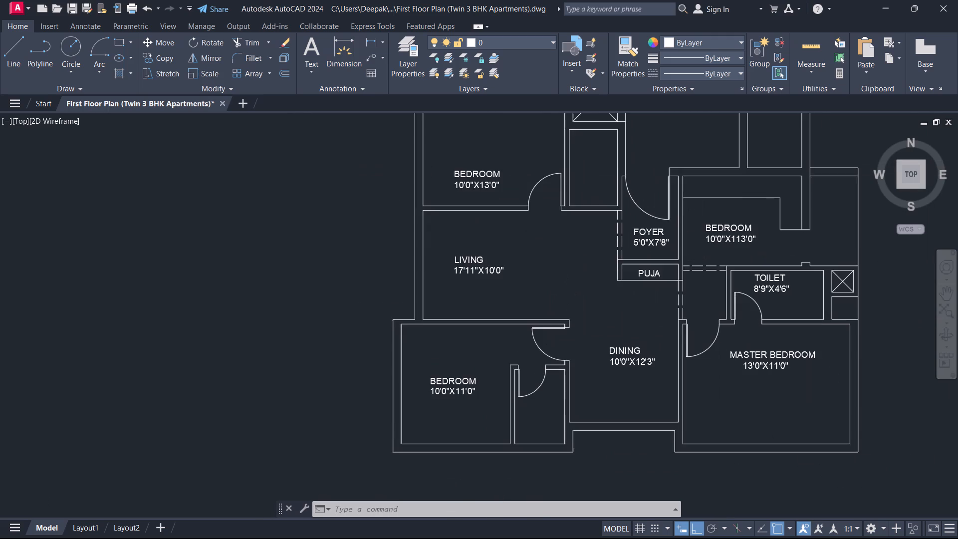
middle_drag(615, 178, 601, 244)
middle_click(572, 269)
middle_drag(608, 202, 512, 278)
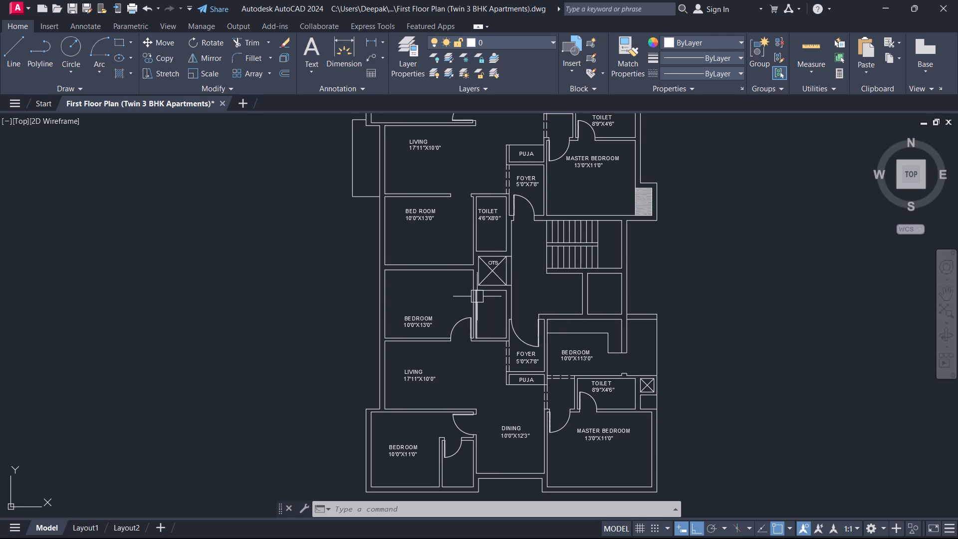
middle_drag(524, 306, 611, 267)
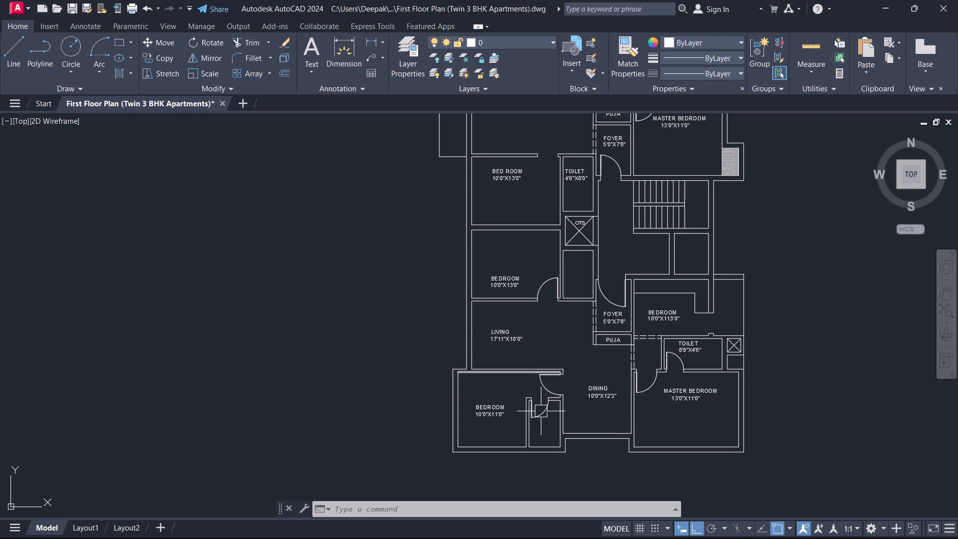
scroll(531, 345, up, 1)
key(Escape)
key(Escape)
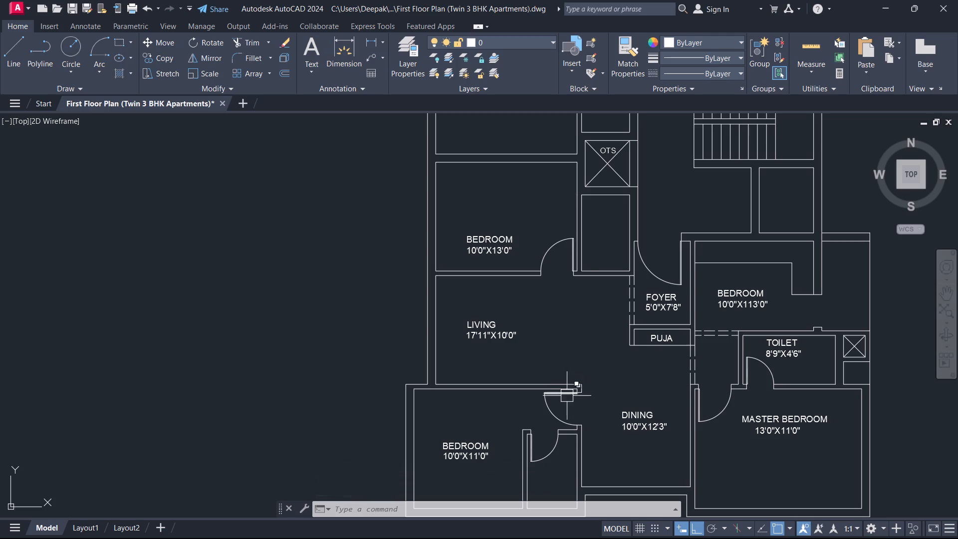
middle_drag(540, 282, 557, 401)
scroll(576, 318, down, 2)
middle_drag(576, 318, 488, 300)
scroll(576, 318, up, 1)
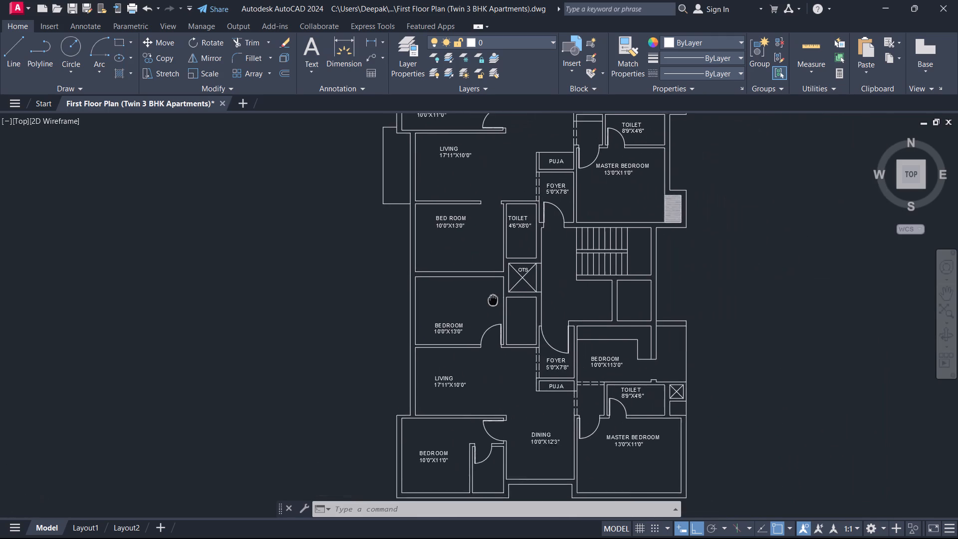
Copy the southern apartment's PUJA label into the empty shaft just south of the staircase.
middle_drag(488, 300, 482, 302)
scroll(617, 346, up, 2)
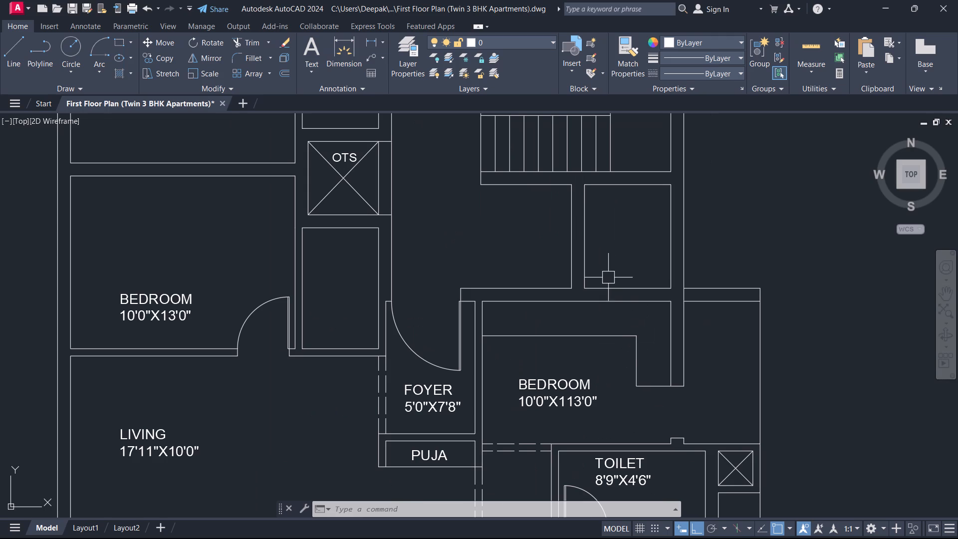
click(569, 392)
key(Escape)
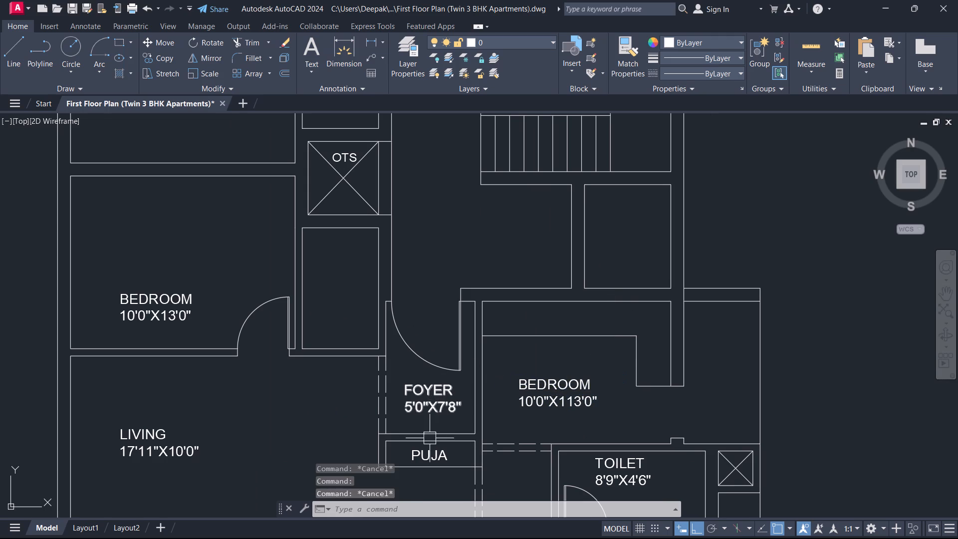
click(427, 454)
text(CO)
key(space)
click(427, 454)
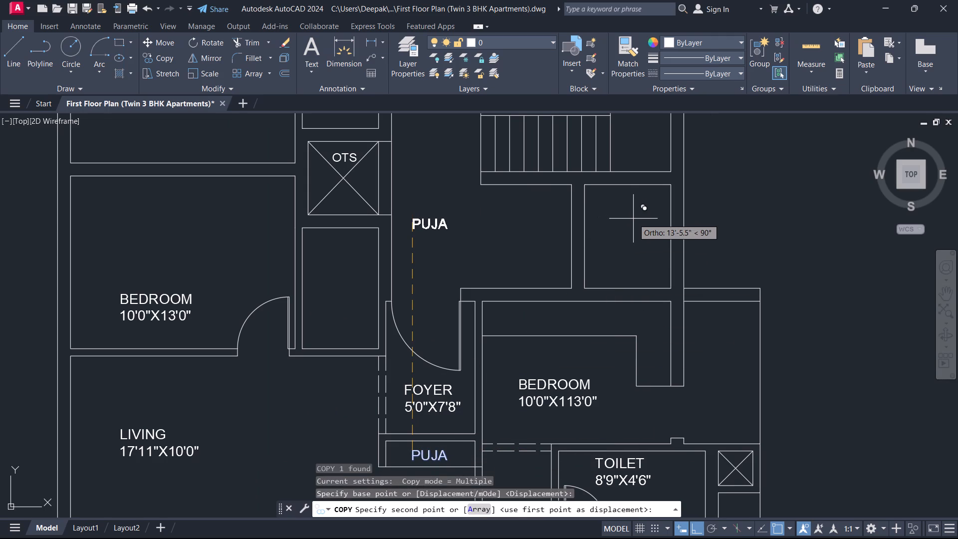
key(F8)
scroll(634, 251, up, 2)
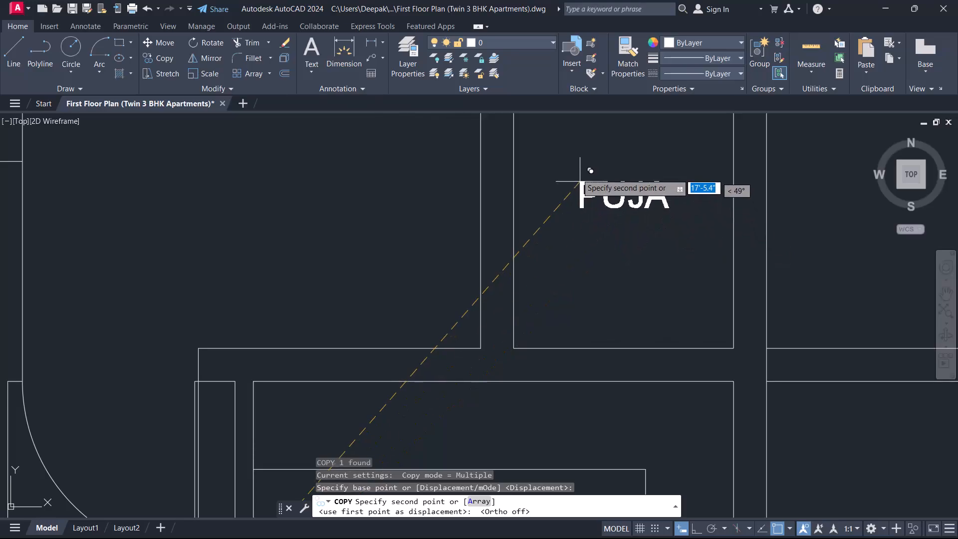
click(585, 156)
key(Escape)
Change the copied label's text to LIFT with 5'0"X6'0" on a second line, indenting LIFT by two spaces.
double_click(585, 156)
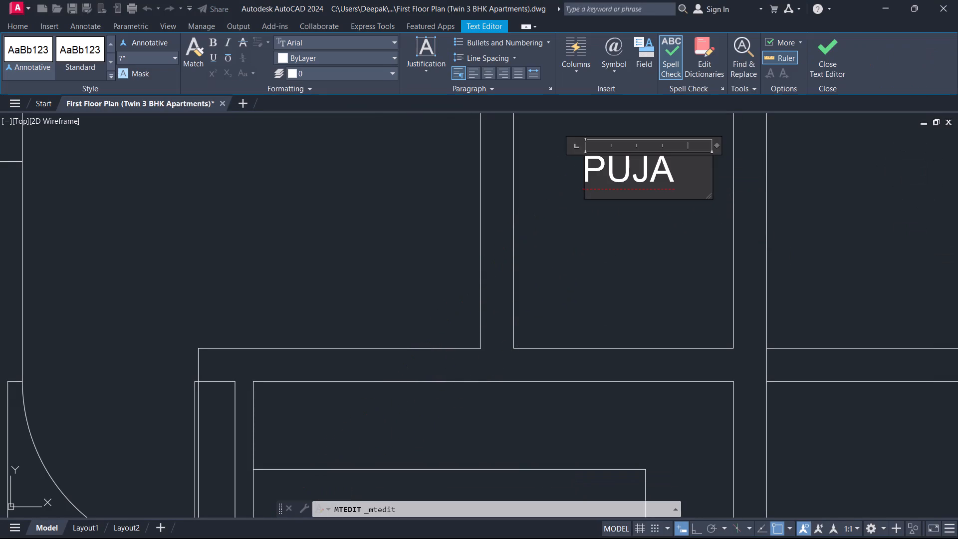
key(ctrl+a)
key(l)
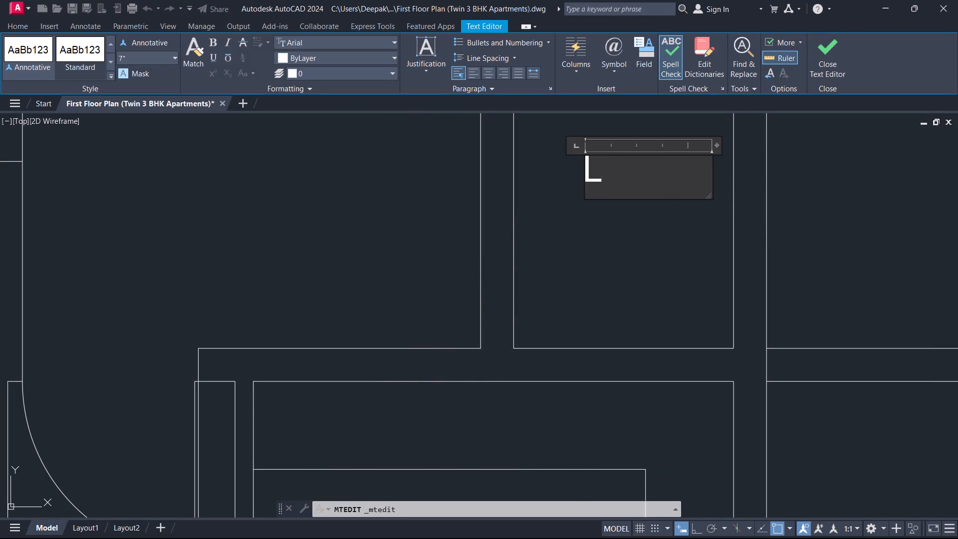
key(i)
text(FT)
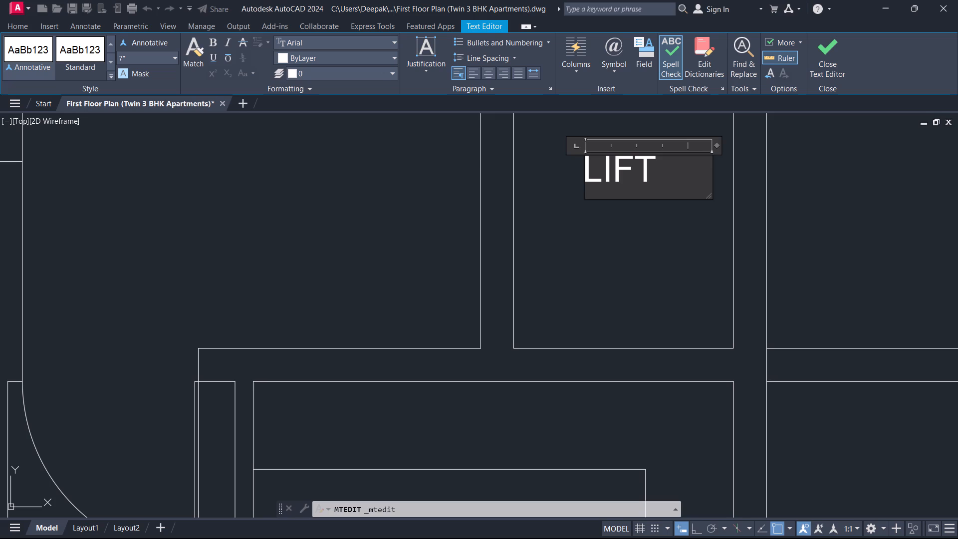
key(Return)
key(3)
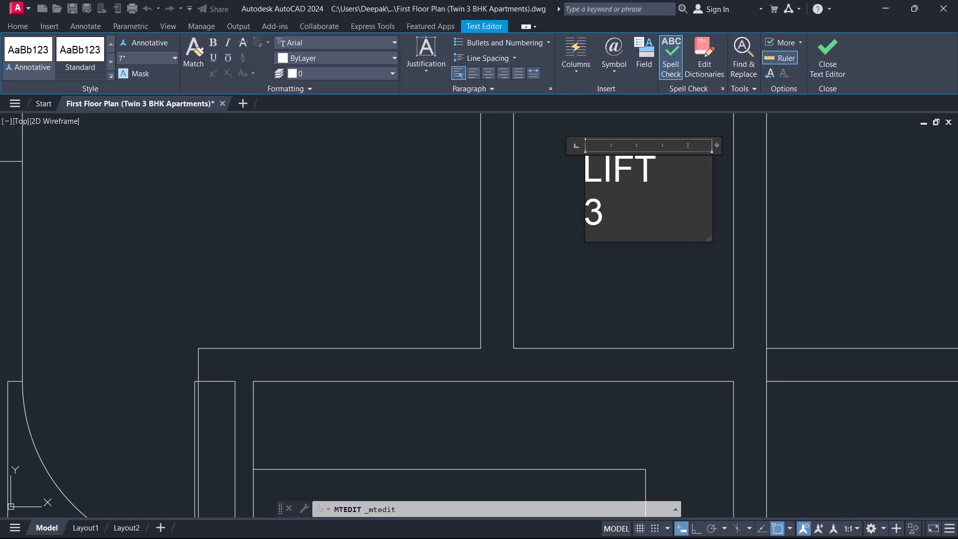
key(BackSpace)
key(5)
text('0")
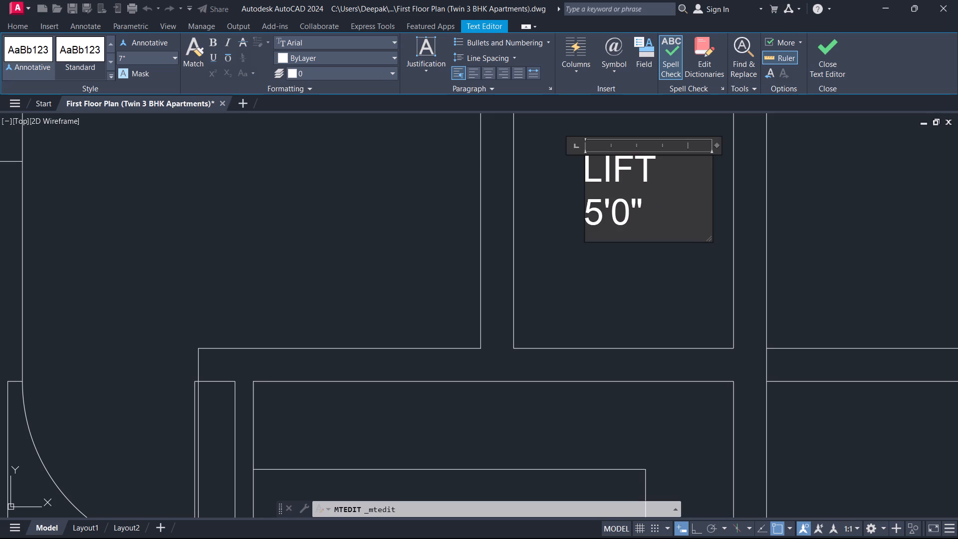
key(x)
text(6')
text(0")
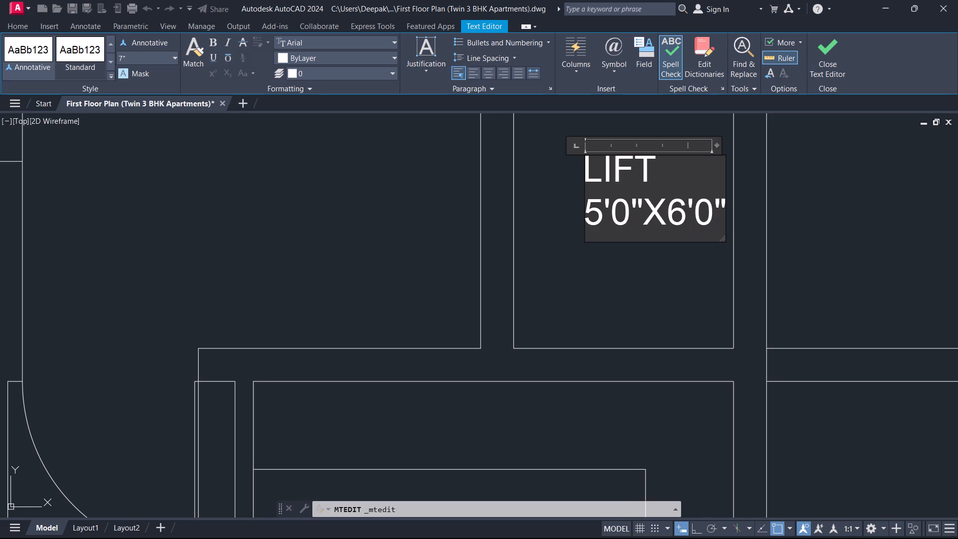
click(588, 169)
key(space)
key(space)
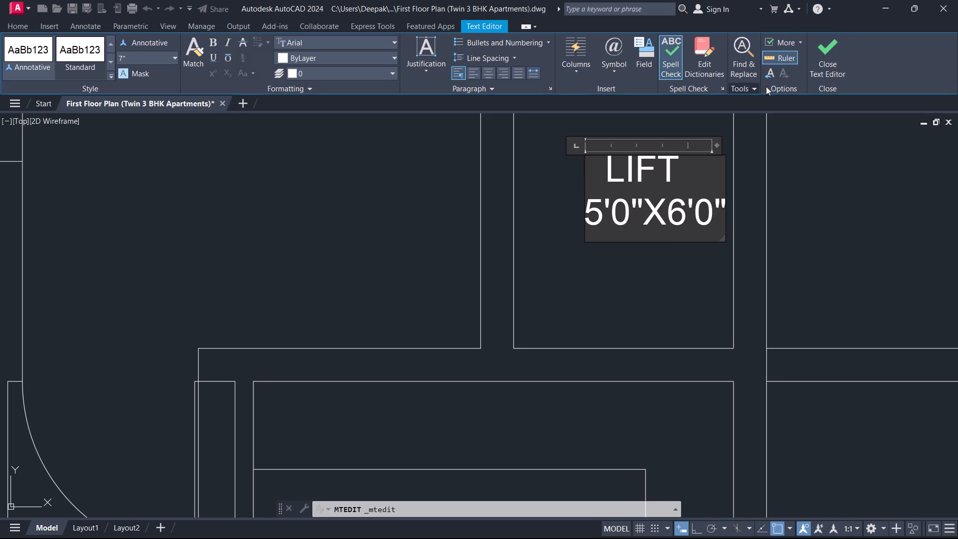
click(830, 61)
Move the LIFT 5'0"X6'0" label slightly west so it sits centred between the shaft's side walls.
drag(666, 246, 653, 237)
click(628, 207)
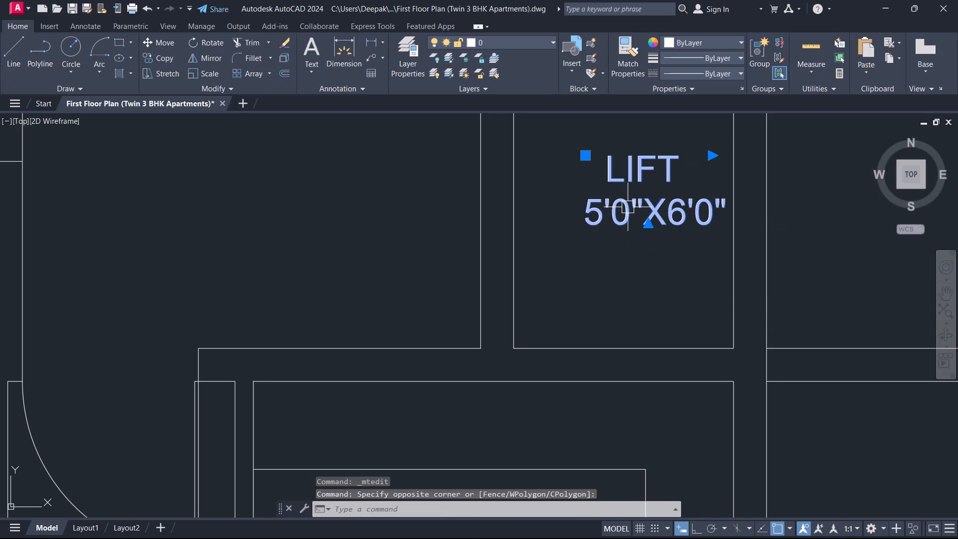
text(M)
key(space)
scroll(628, 207, up, 1)
middle_drag(628, 207, 552, 307)
click(554, 310)
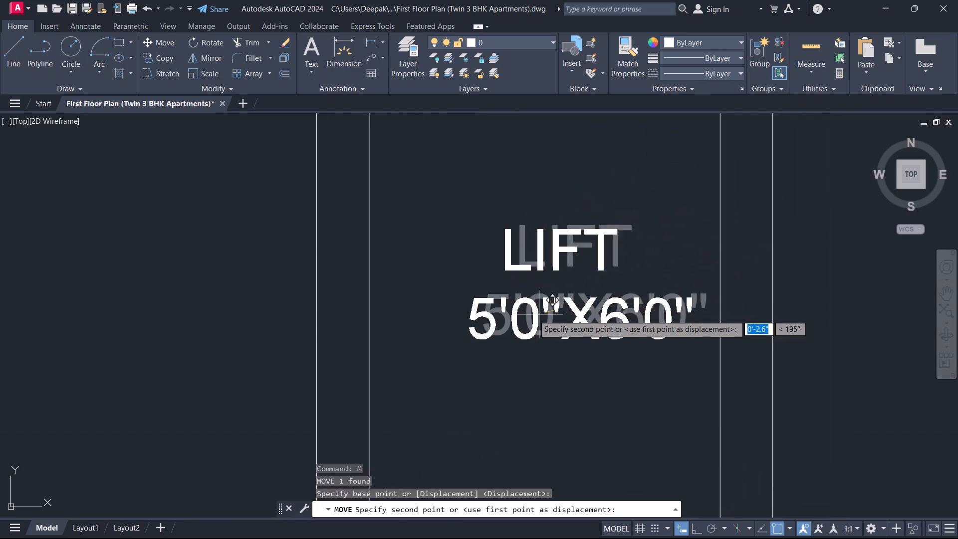
click(519, 318)
scroll(534, 311, down, 4)
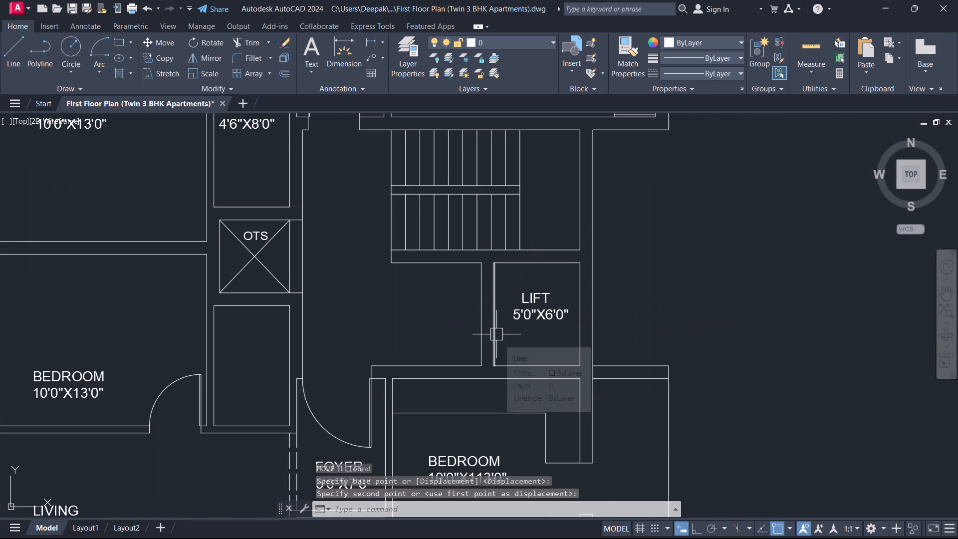
Draw a short line across the lift's west wall at the midpoint of its height.
scroll(490, 335, up, 1)
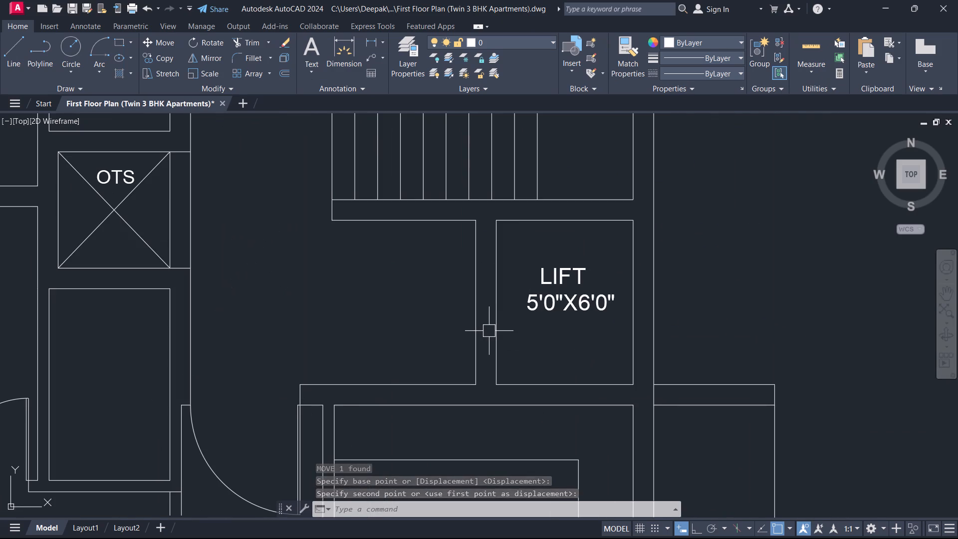
key(l)
key(space)
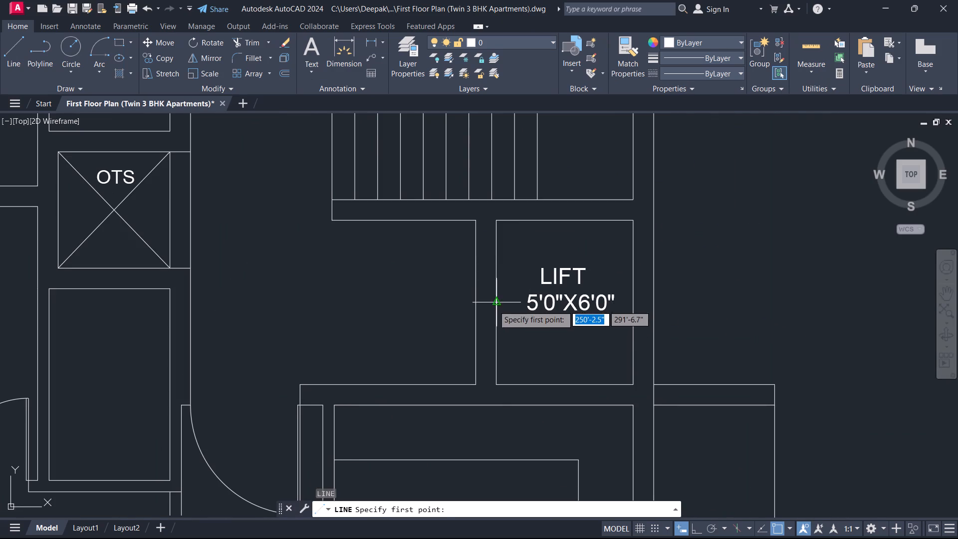
click(493, 305)
click(475, 305)
key(Escape)
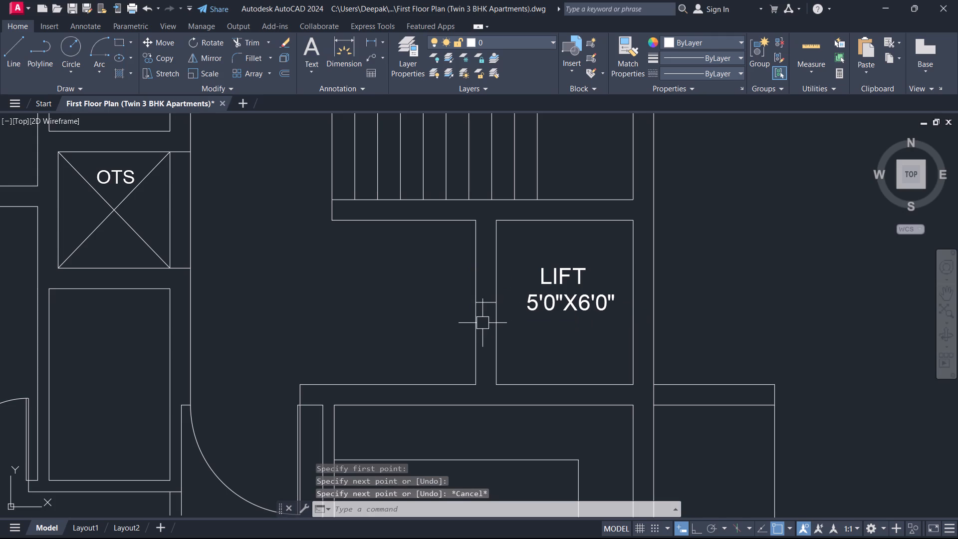
Offset the short line across the lift's west wall by 1'6" to both the north and the south.
text(O)
key(space)
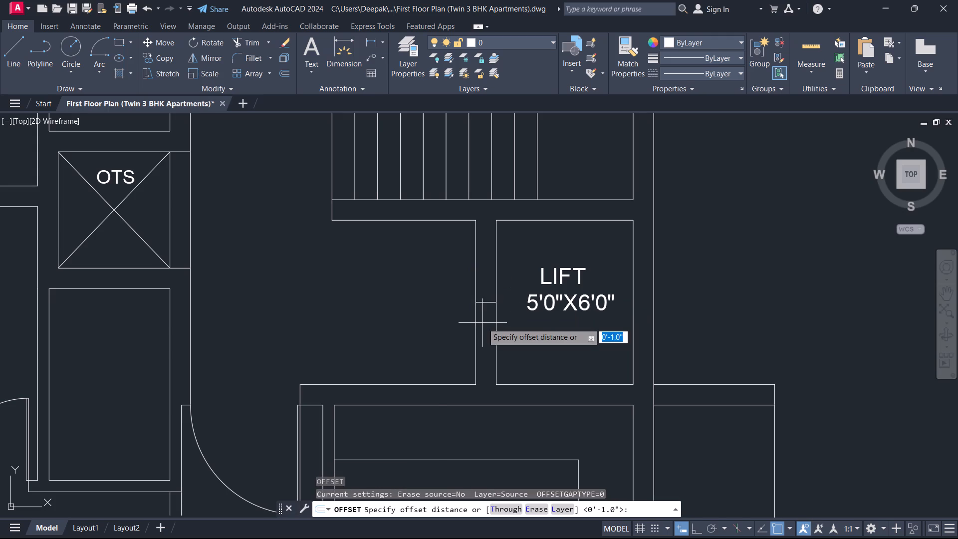
text(1'6)
key(Return)
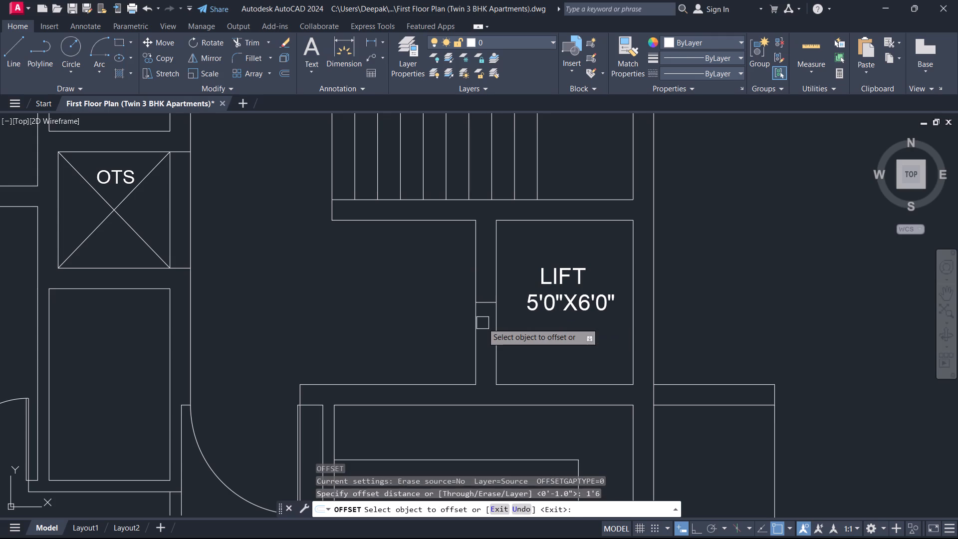
scroll(482, 323, up, 3)
click(482, 243)
click(486, 216)
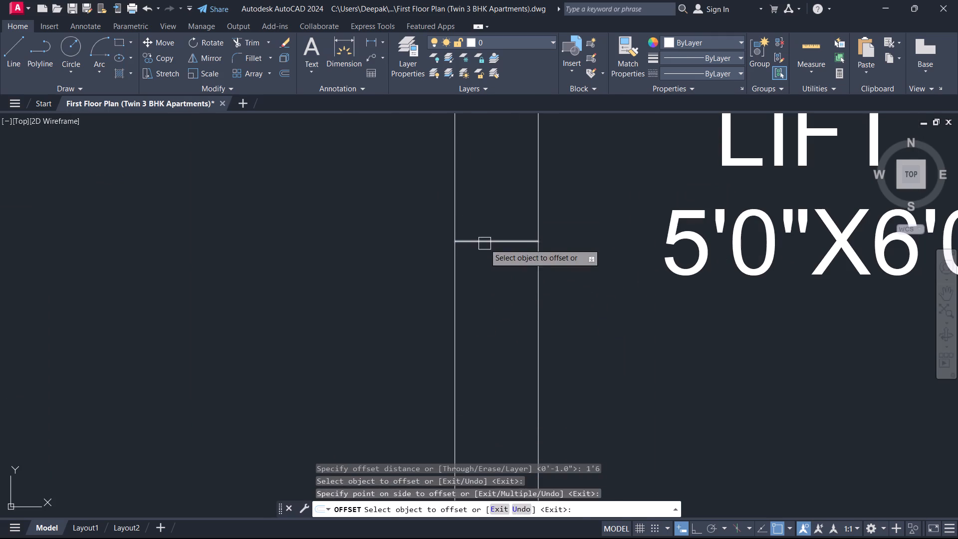
click(484, 245)
click(494, 307)
key(Escape)
scroll(497, 308, down, 4)
middle_drag(497, 308, 503, 348)
Trim away the middle line across the lift's west wall, keeping the two offset lines as door jambs.
scroll(503, 347, up, 2)
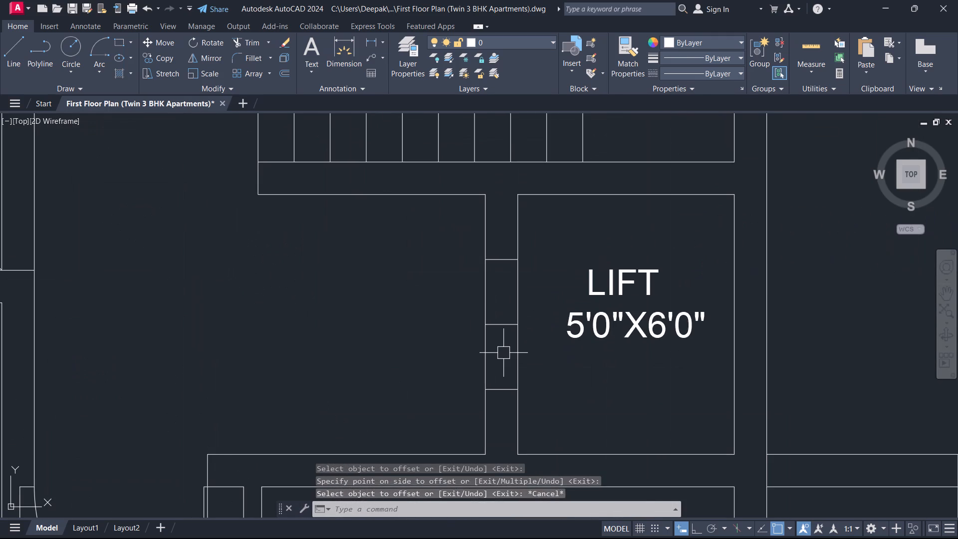
text(TR)
key(space)
click(503, 353)
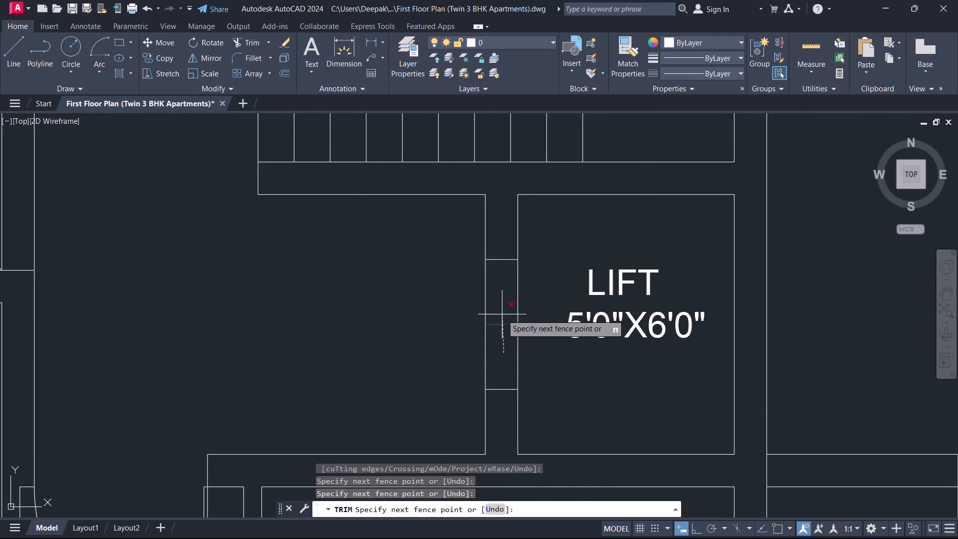
click(502, 314)
key(Escape)
Break the lift-side face line of the west wall at the southern and northern jamb lines.
click(521, 364)
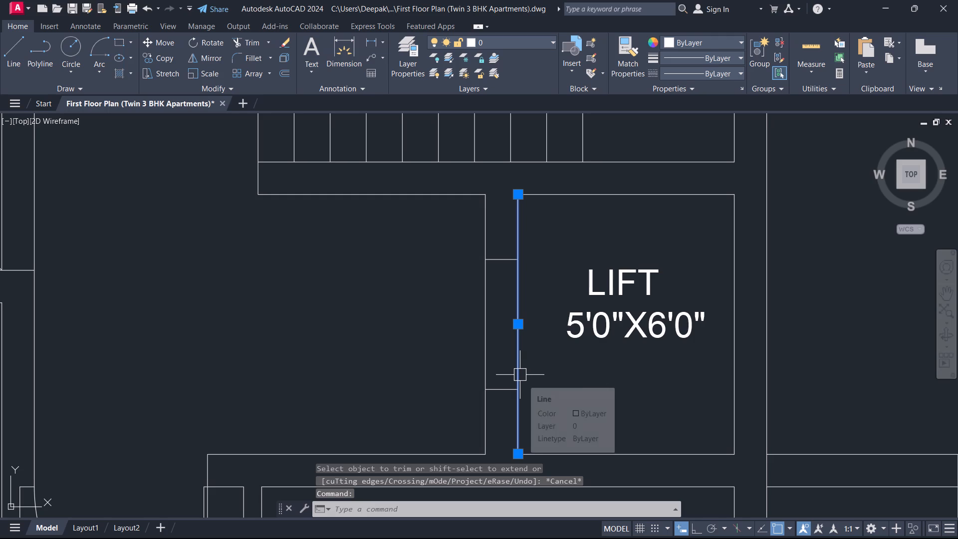
text(BT)
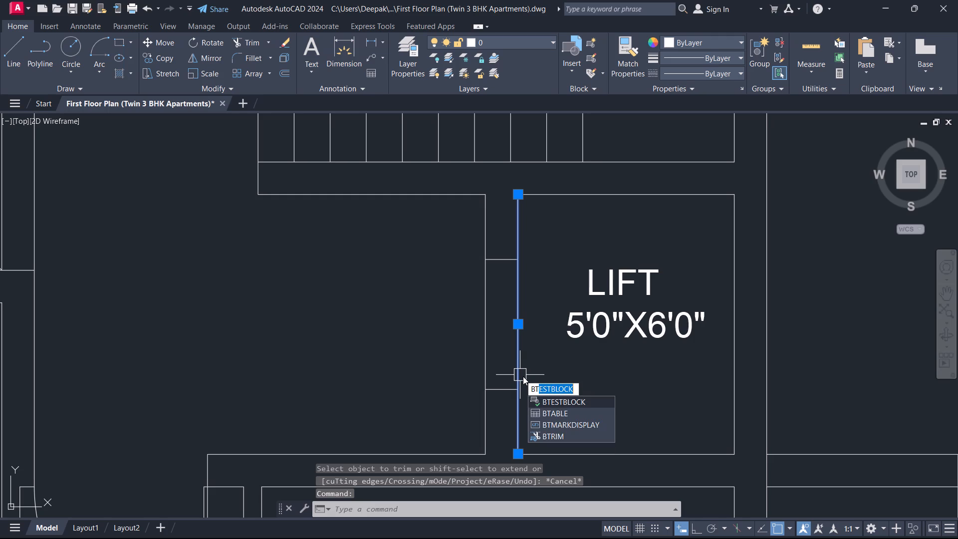
key(BackSpace)
key(r)
key(BackSpace)
key(BackSpace)
key(r)
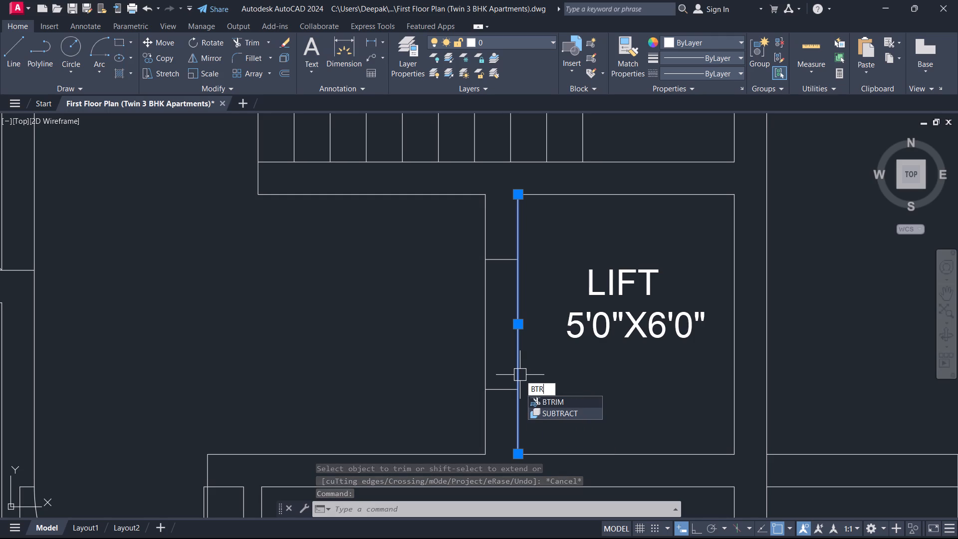
key(BackSpace)
key(BackSpace)
key(r)
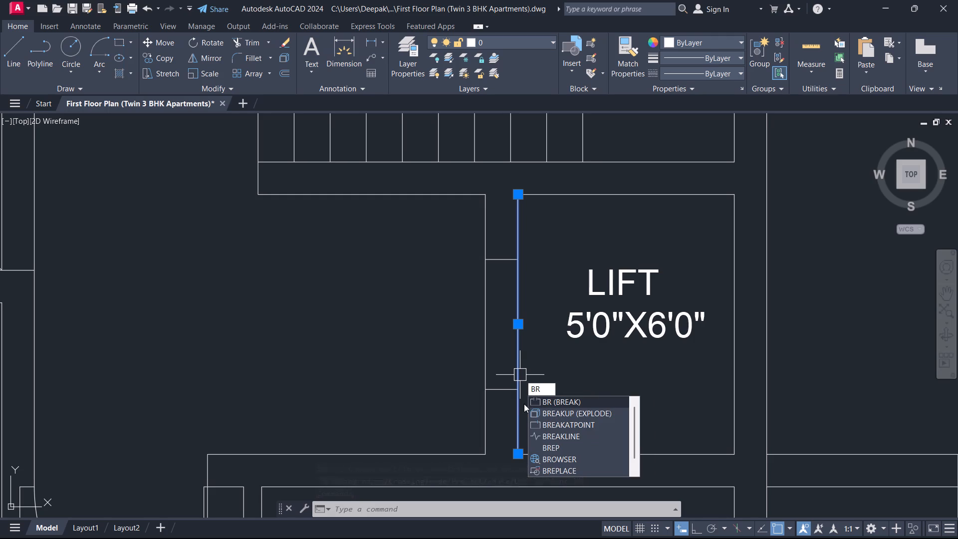
click(562, 424)
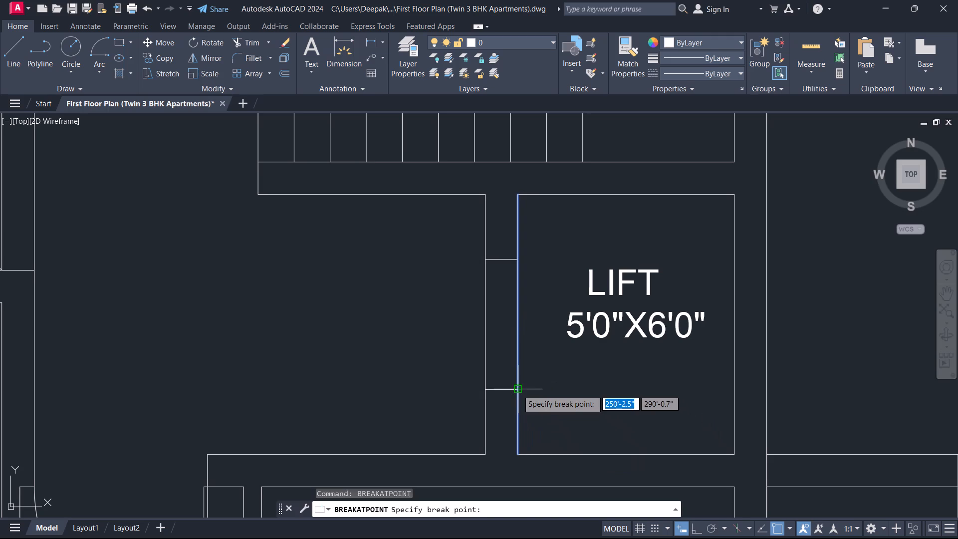
click(517, 390)
click(524, 350)
key(space)
click(514, 255)
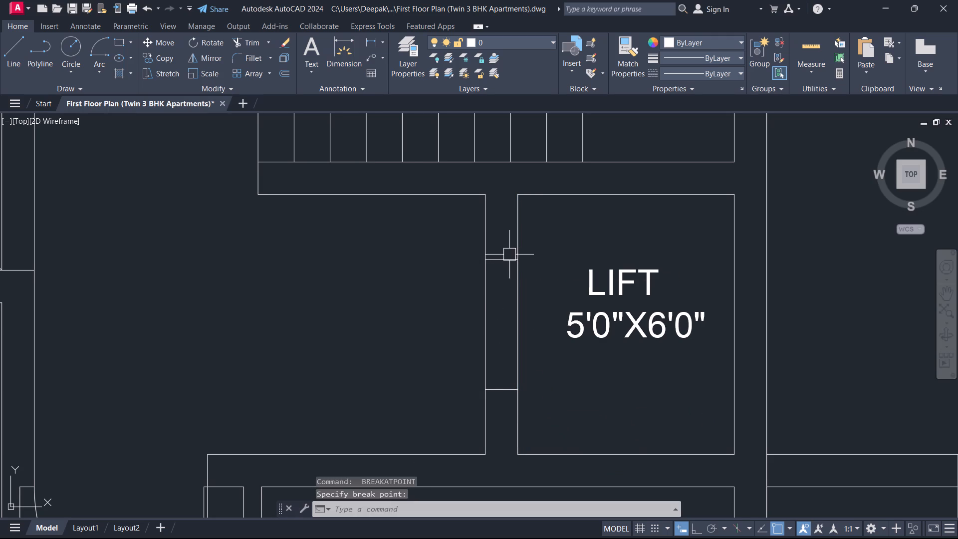
Break the lobby-side face line of the lift's west wall at both jamb lines.
click(486, 314)
key(space)
click(486, 389)
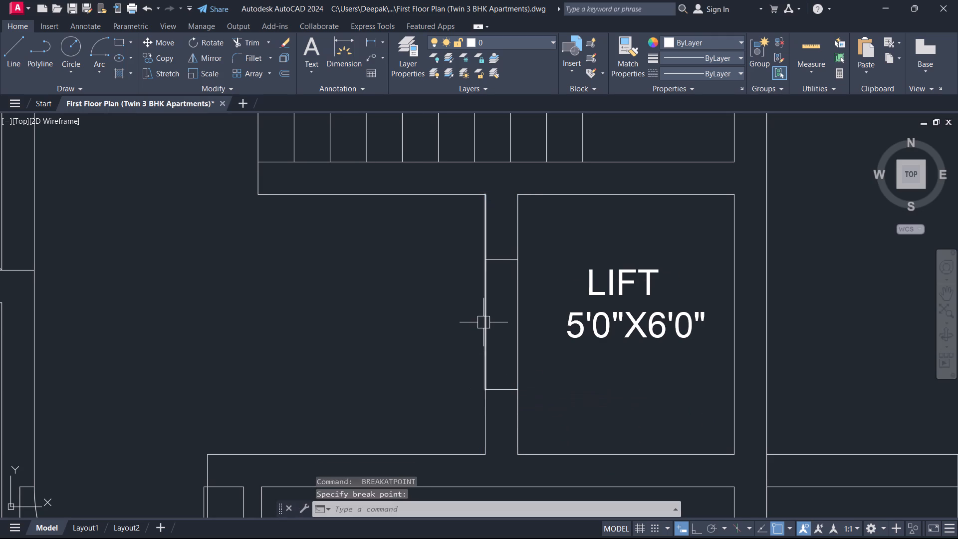
click(483, 319)
key(space)
click(488, 257)
key(Escape)
Set the two wall line segments between the lift door jambs to the ACAD_ISO02W100 dashed linetype.
click(539, 302)
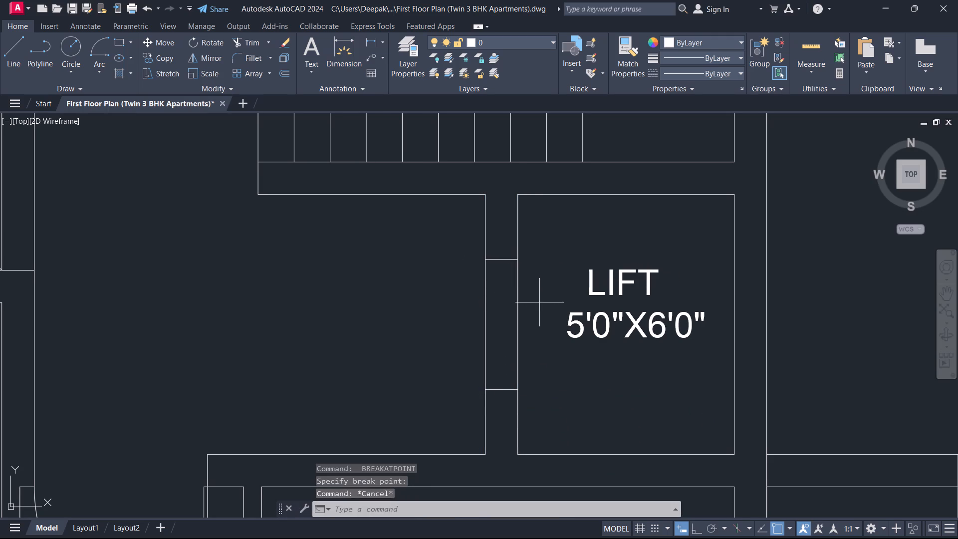
click(419, 301)
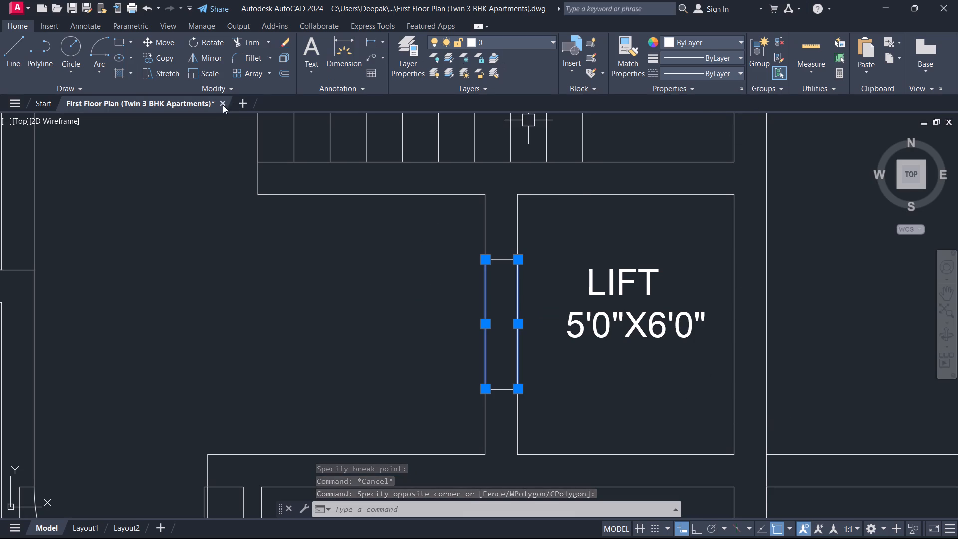
click(732, 77)
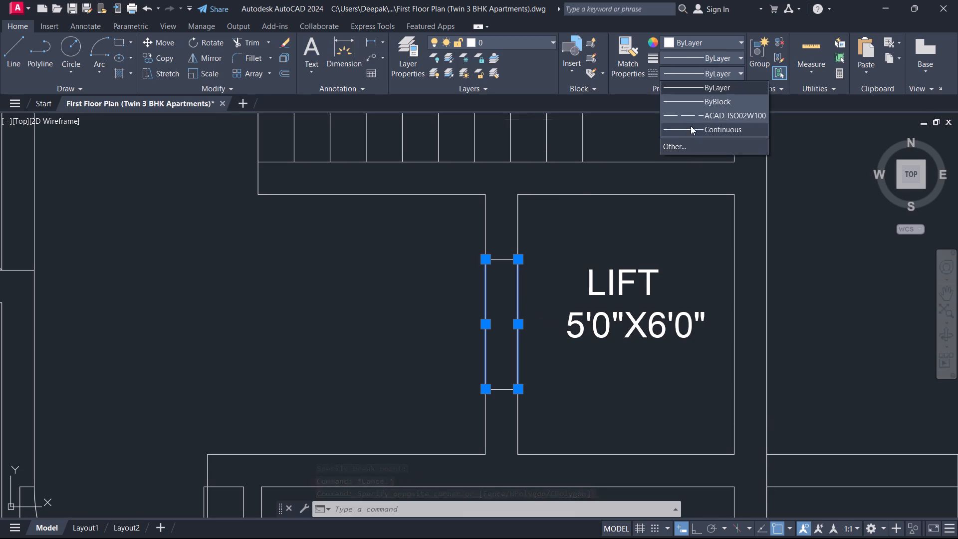
click(691, 118)
scroll(448, 302, up, 1)
scroll(441, 309, down, 3)
key(Escape)
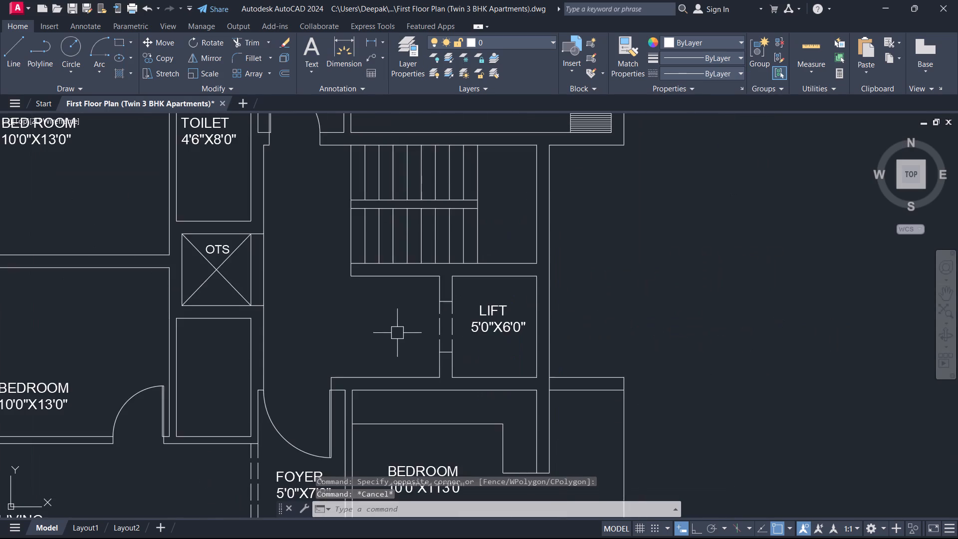
middle_drag(397, 333, 568, 304)
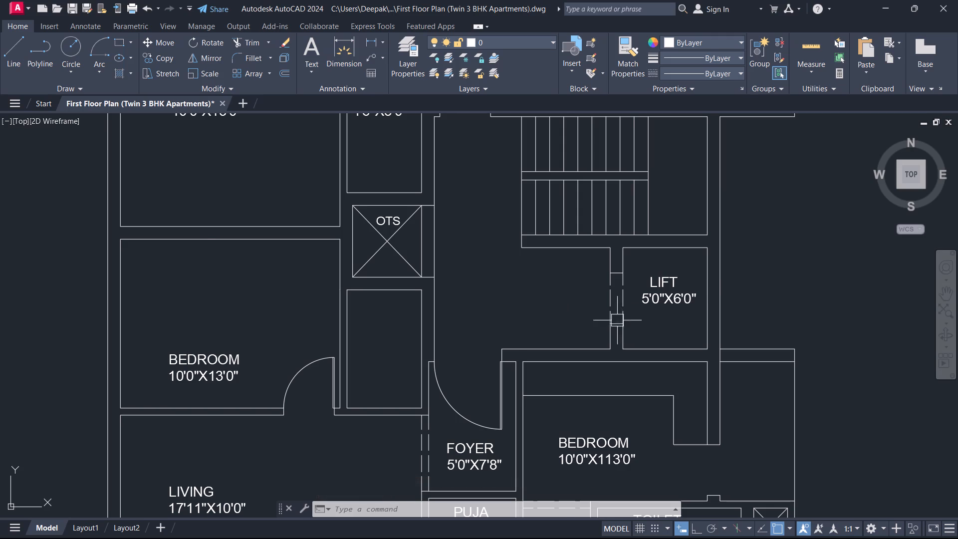
Copy the lift's text label into the open area west of the lift, between the OTS shaft and the lift door.
scroll(640, 307, up, 1)
click(659, 292)
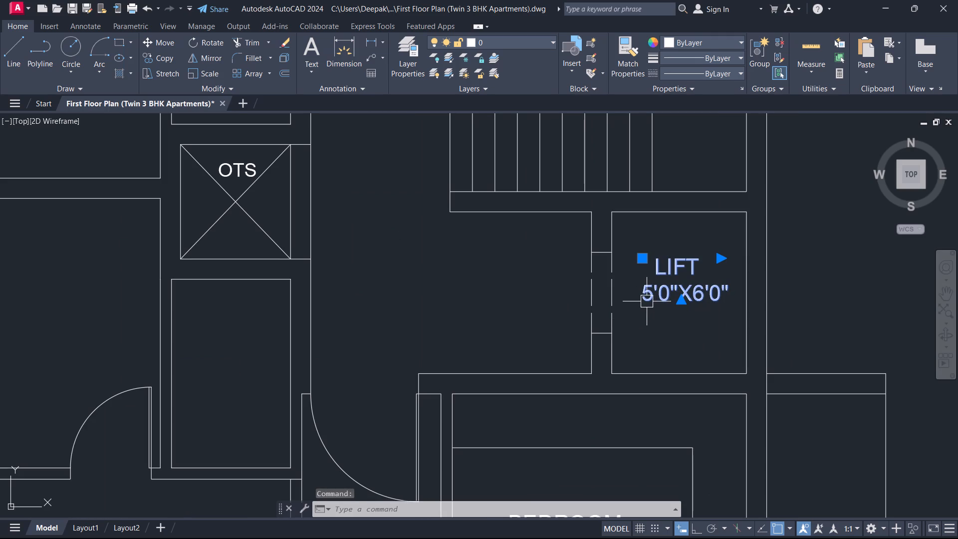
text(CO)
key(space)
click(658, 296)
click(409, 300)
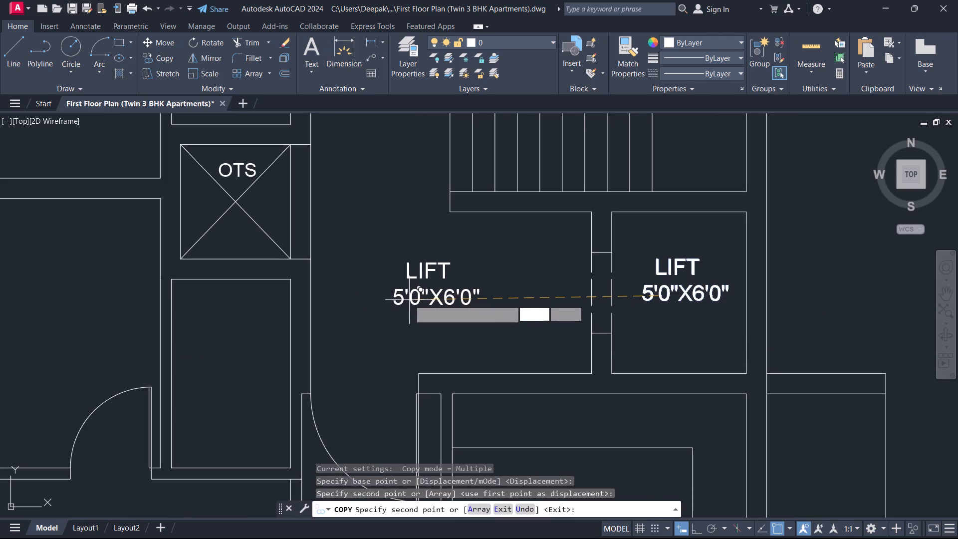
key(Escape)
Replace the entire text of the copied label west of the lift with LOBBY.
double_click(409, 300)
key(ctrl+a)
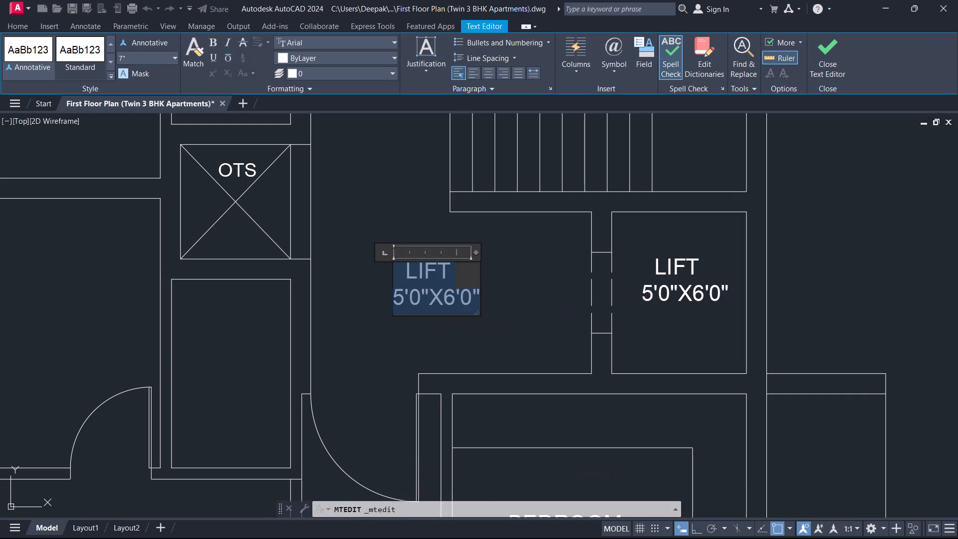
text(LO)
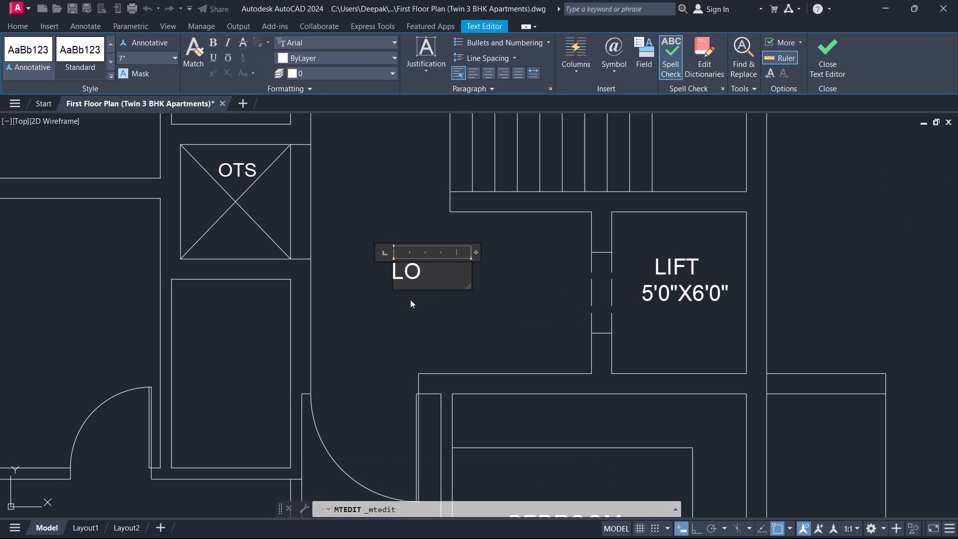
key(b)
text(BY)
click(830, 64)
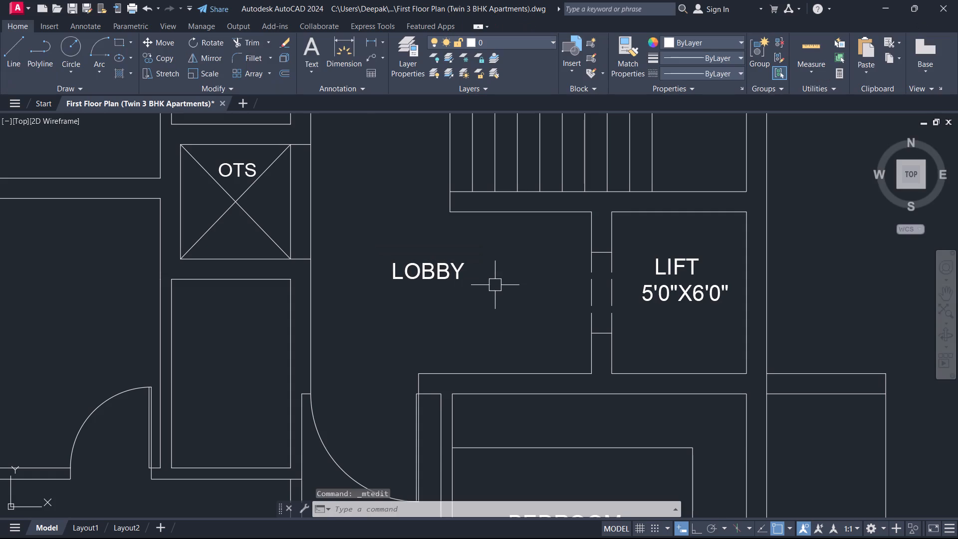
scroll(495, 285, down, 1)
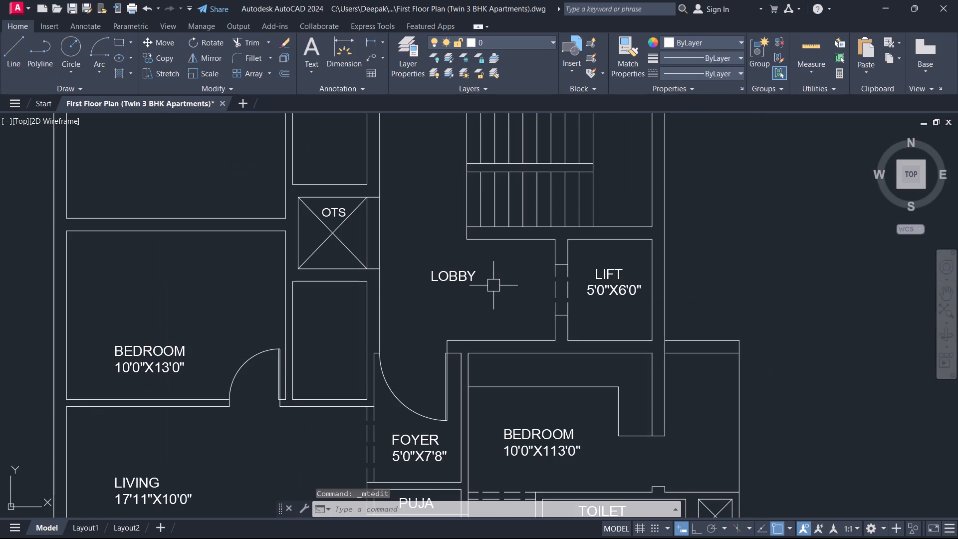
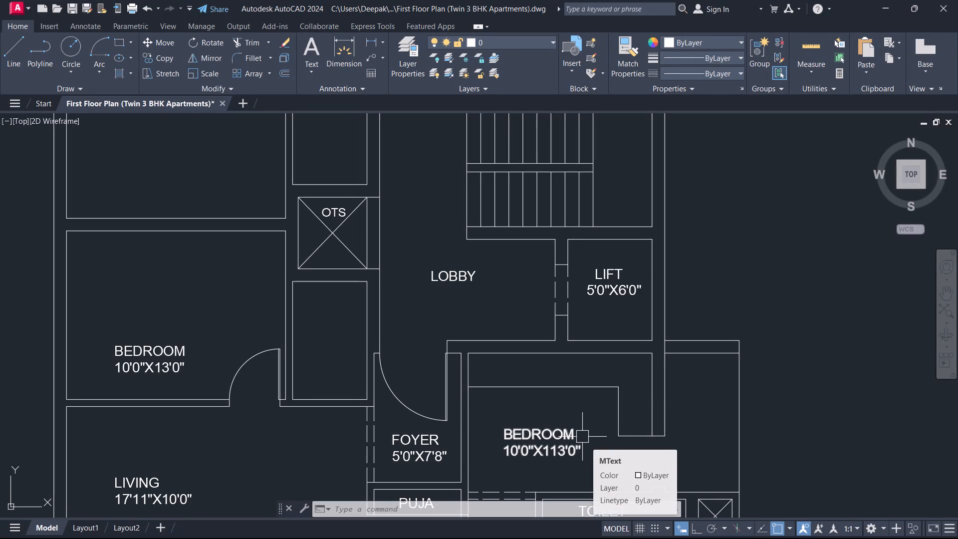
Look over the rooms, doors and labels of both apartments and the shared lobby on the floor plan.
scroll(596, 459, down, 1)
middle_drag(596, 459, 625, 362)
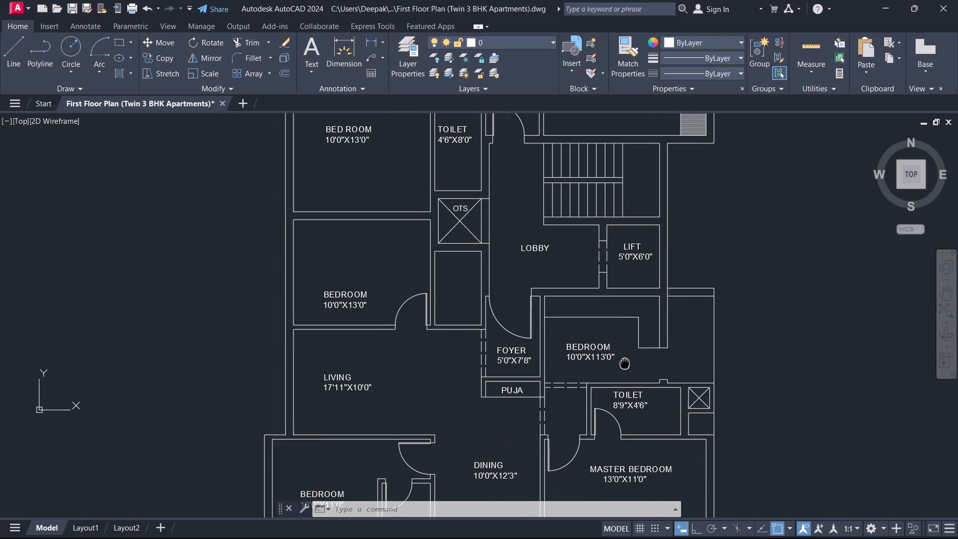
middle_drag(625, 362, 627, 358)
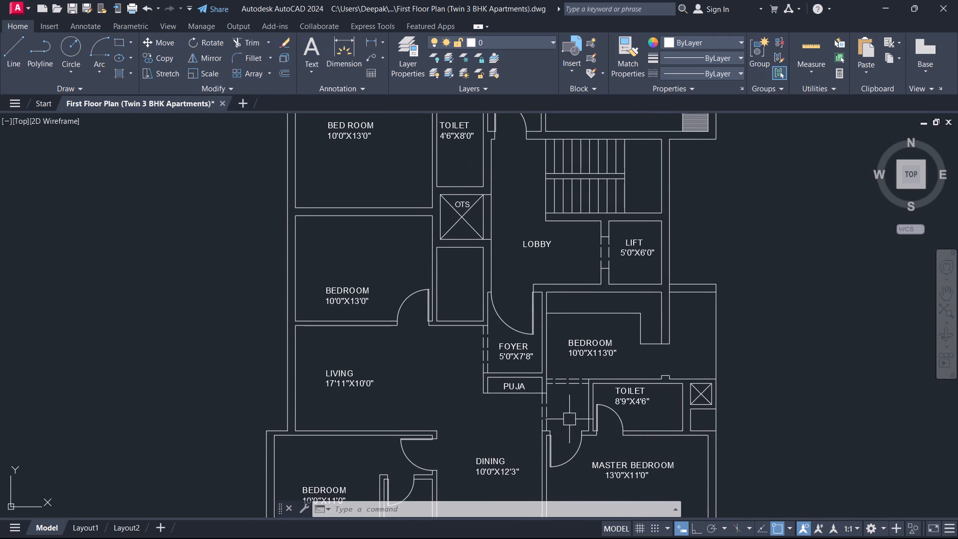
middle_drag(572, 419, 506, 357)
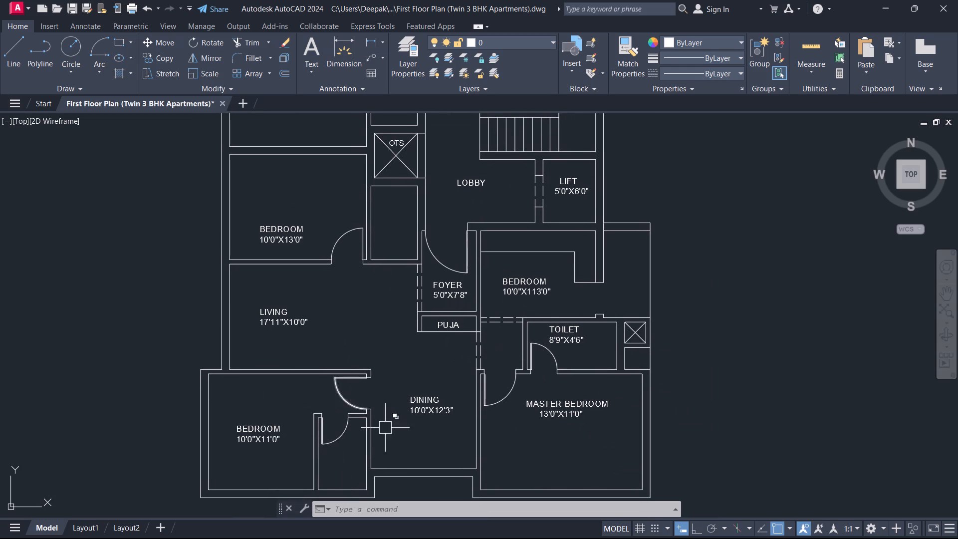
middle_drag(393, 439, 480, 407)
scroll(486, 408, down, 1)
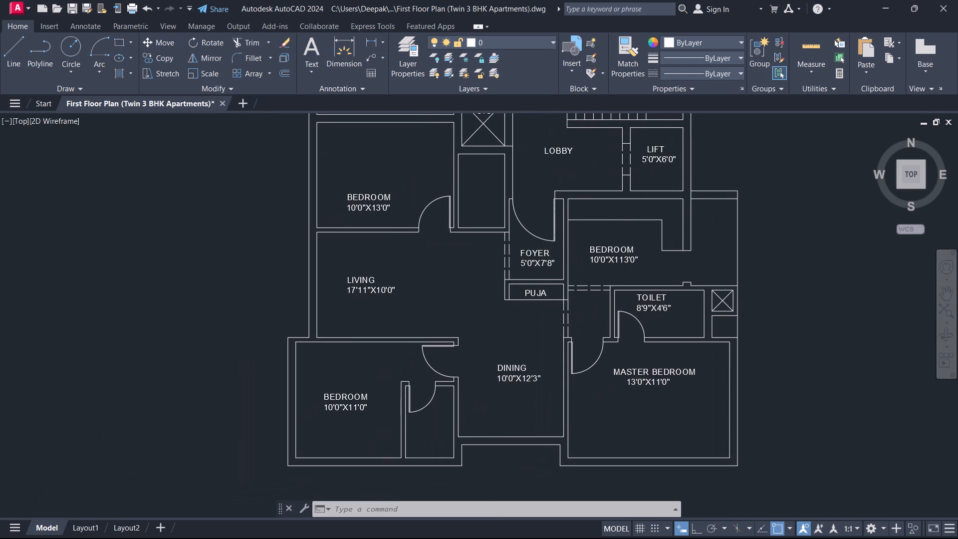
scroll(486, 408, up, 1)
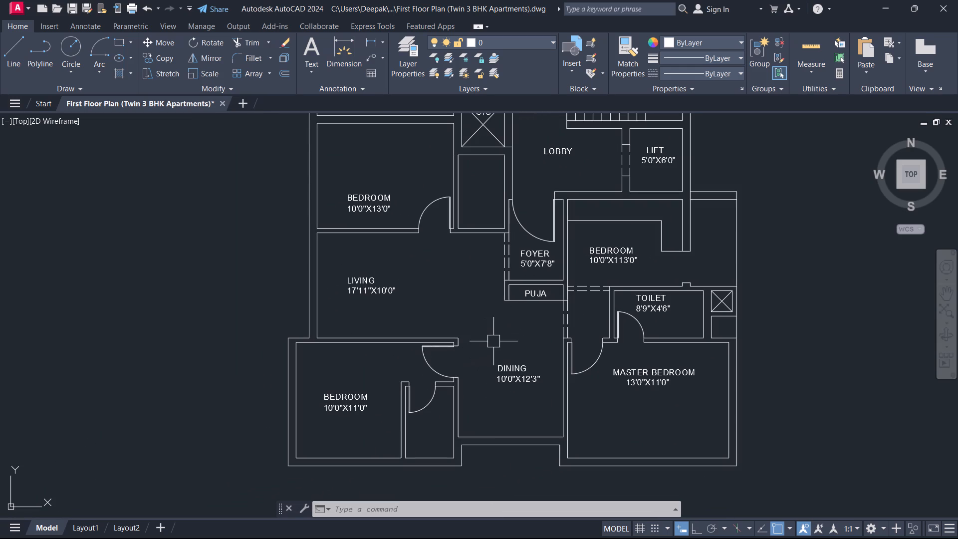
middle_drag(487, 340, 485, 341)
middle_drag(485, 341, 489, 354)
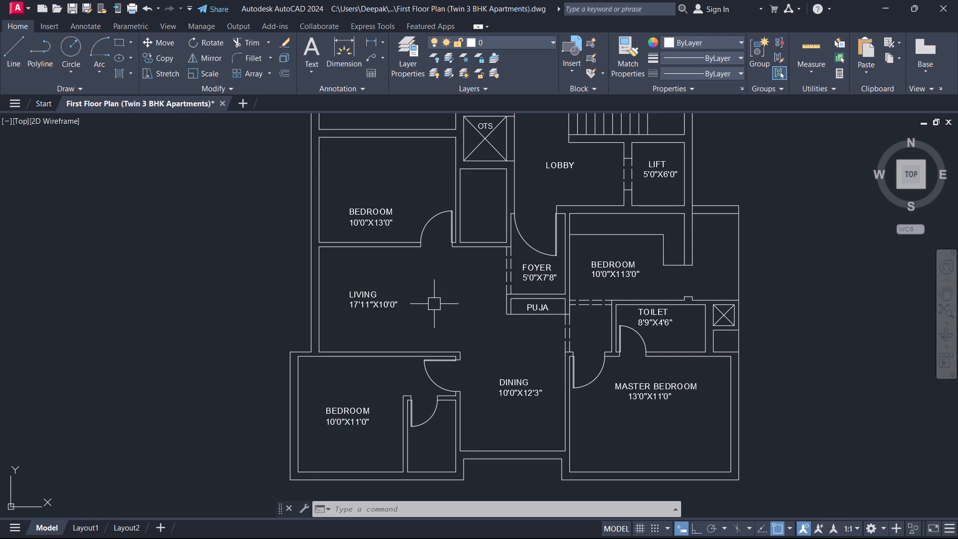
scroll(408, 311, down, 3)
scroll(425, 219, up, 2)
scroll(395, 273, up, 1)
middle_drag(373, 330, 374, 330)
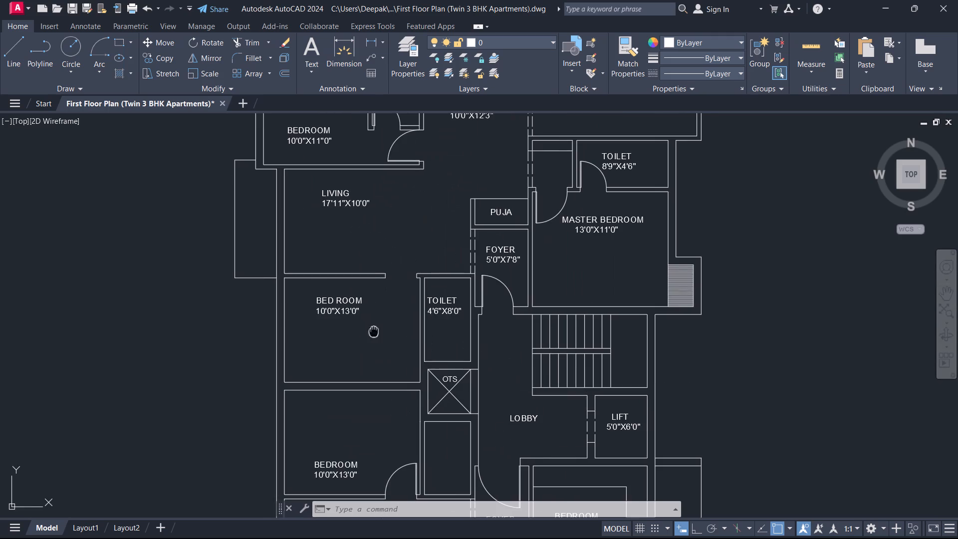
middle_drag(374, 330, 421, 270)
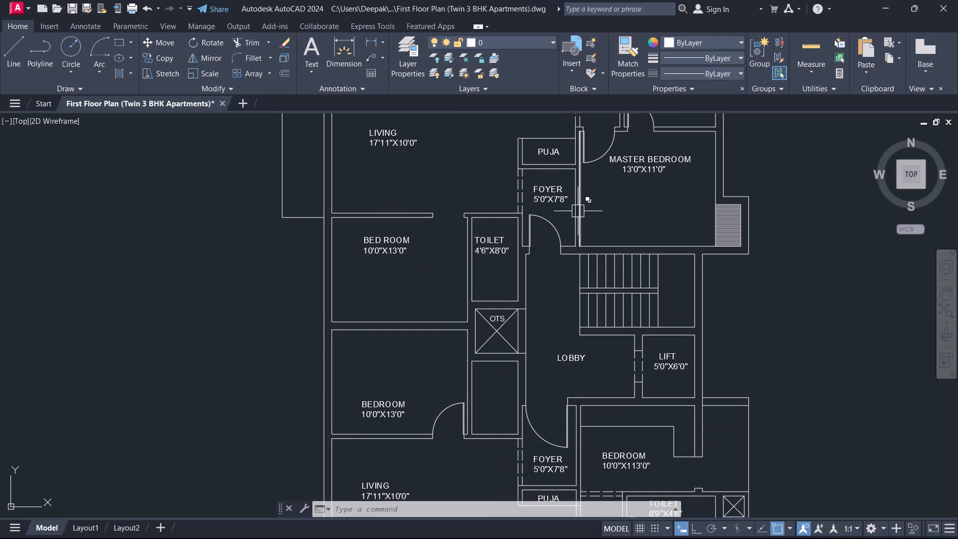
Draw a jamb line across the wall between the BED ROOM and the 4'6"X8'0" TOILET, south of the toilet label.
scroll(484, 283, up, 1)
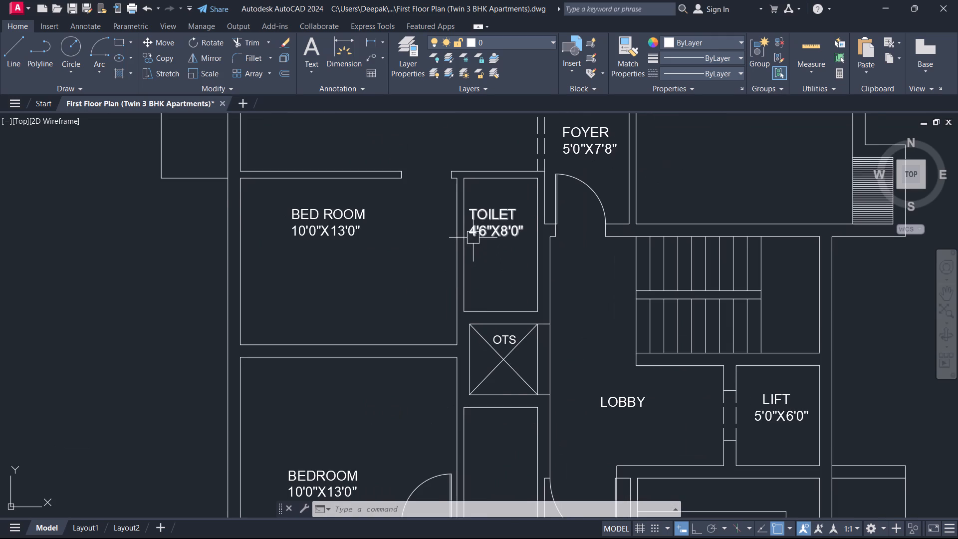
scroll(473, 238, up, 1)
key(l)
key(space)
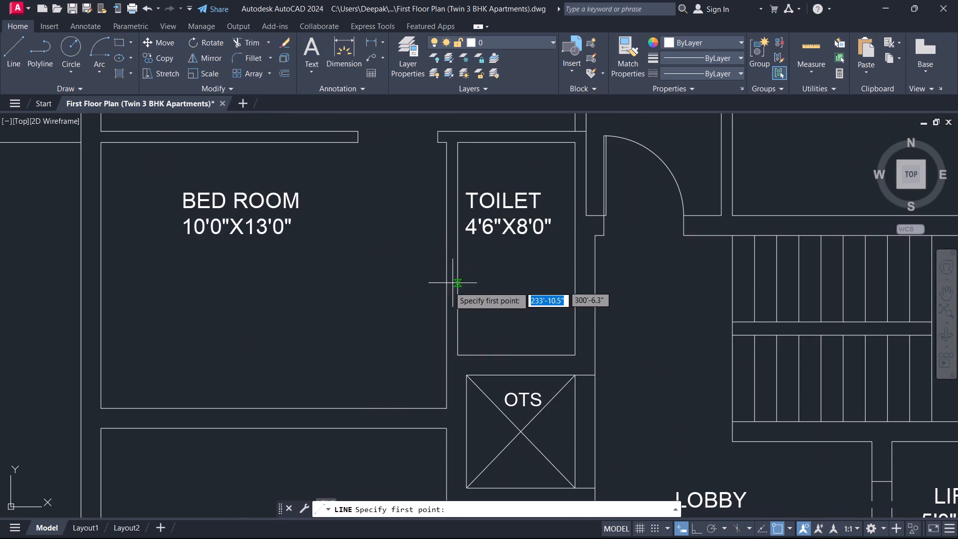
click(445, 300)
click(458, 302)
key(Escape)
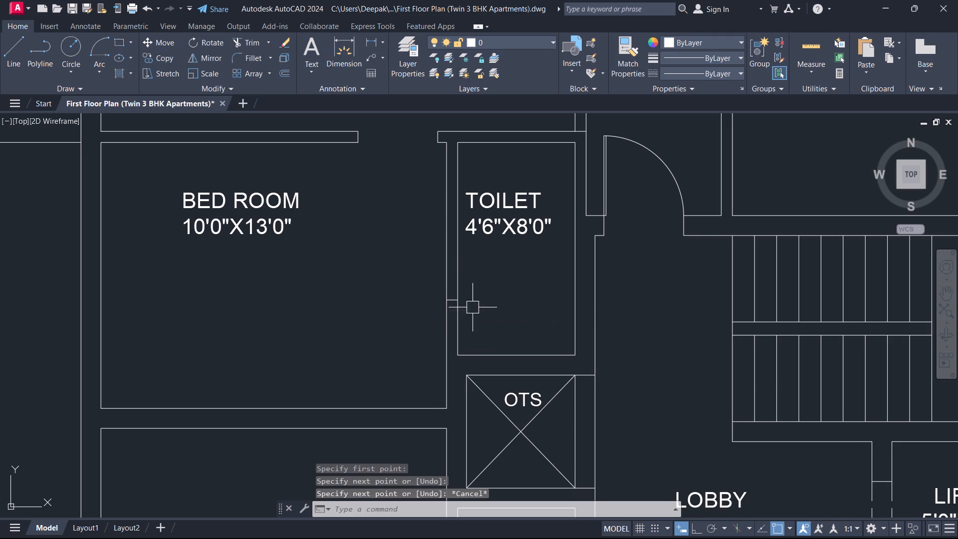
Offset the toilet door's jamb line 2'6" north within the wall.
key(o)
key(space)
text(2)
text('6)
key(Return)
scroll(432, 312, up, 3)
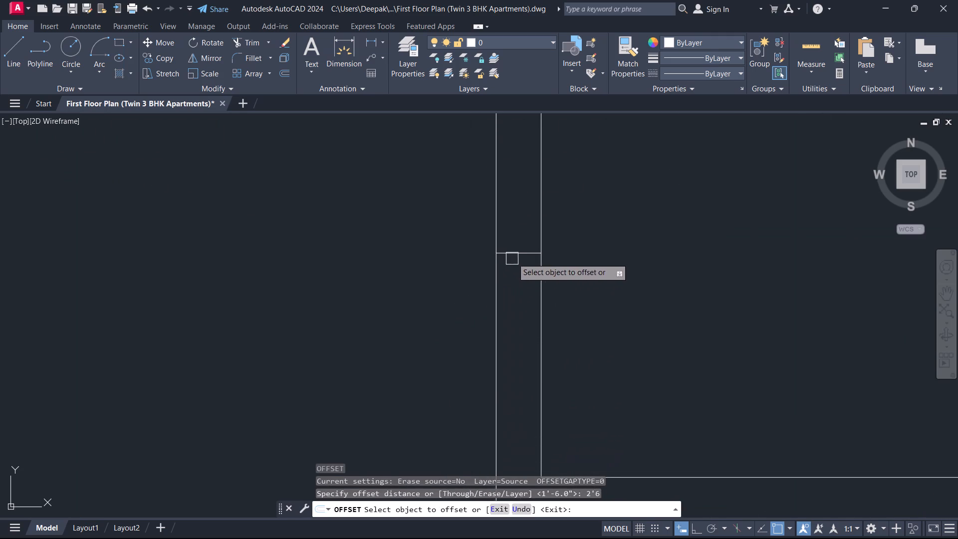
drag(512, 258, 512, 254)
click(495, 201)
key(Escape)
scroll(497, 203, up, 1)
scroll(497, 203, down, 2)
middle_drag(497, 203, 461, 338)
middle_click(460, 339)
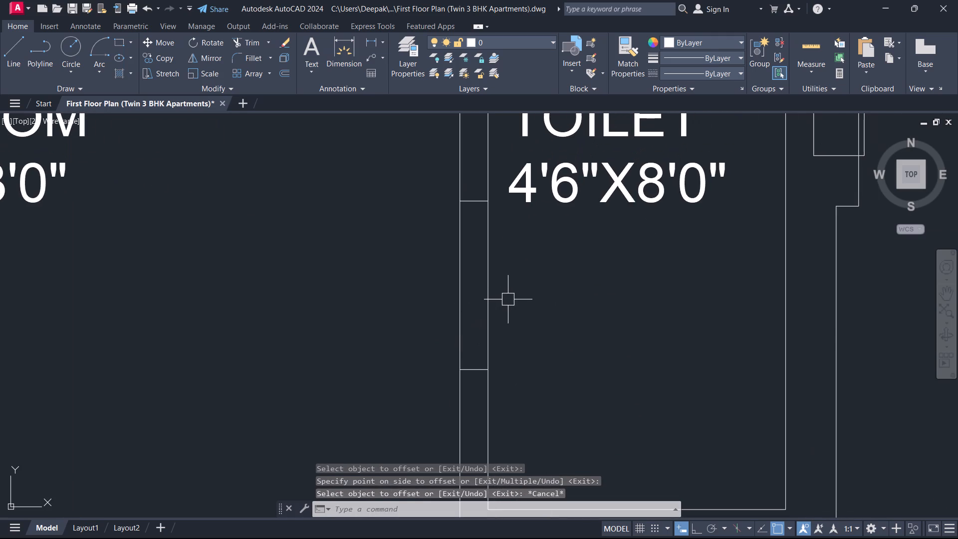
Trim both wall face lines between the two jamb lines to open the toilet doorway.
text(TR)
key(space)
drag(508, 300, 501, 300)
click(406, 296)
key(Escape)
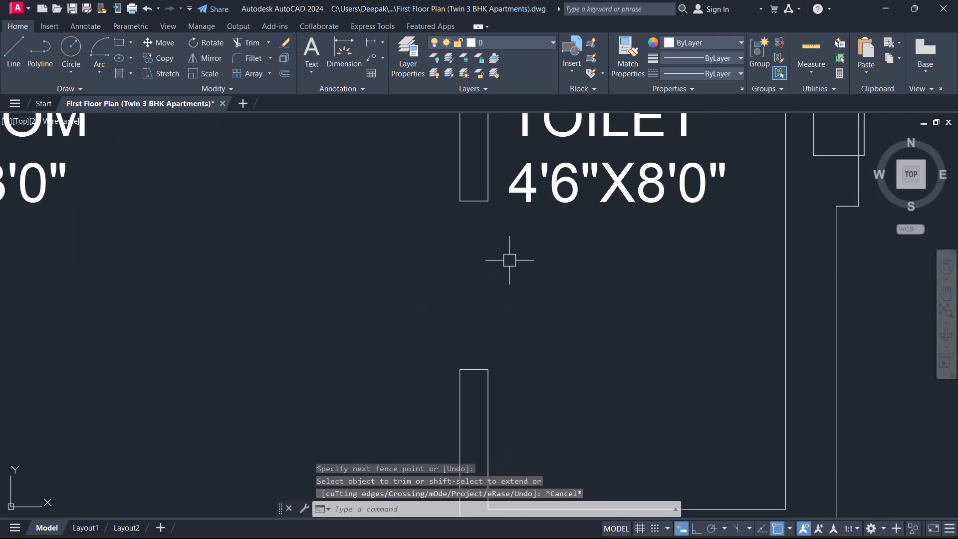
Draw a 2'6" door leaf line east into the toilet from the inner corner of the south jamb.
click(105, 46)
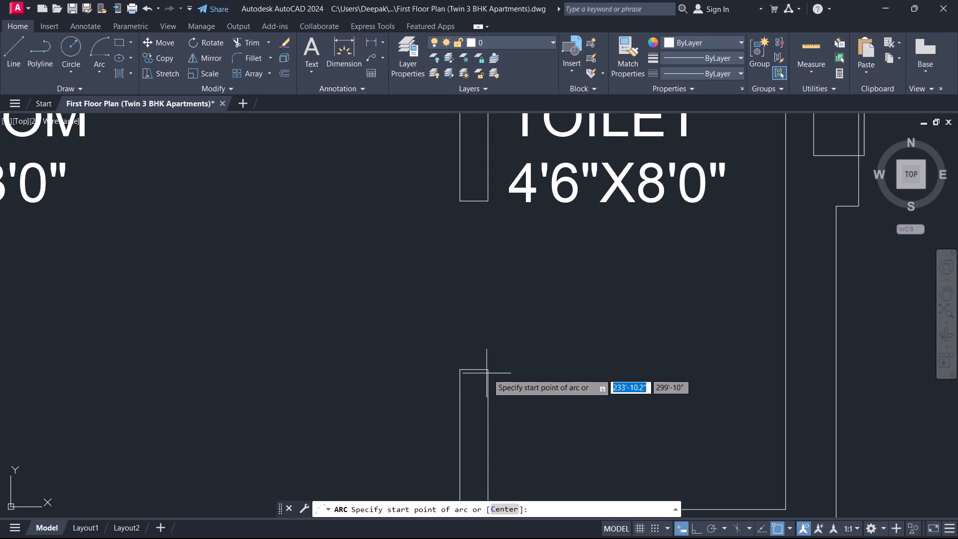
key(Escape)
text(L)
key(space)
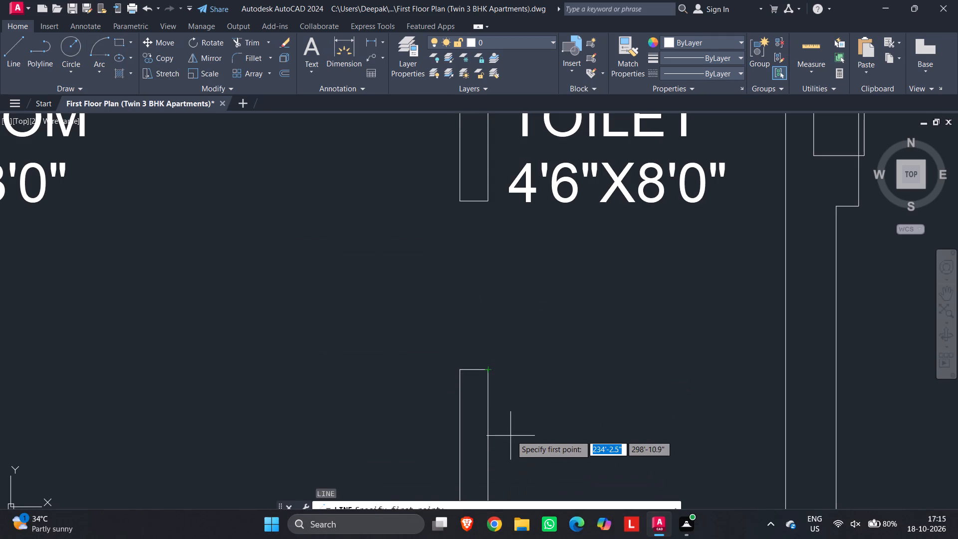
click(491, 371)
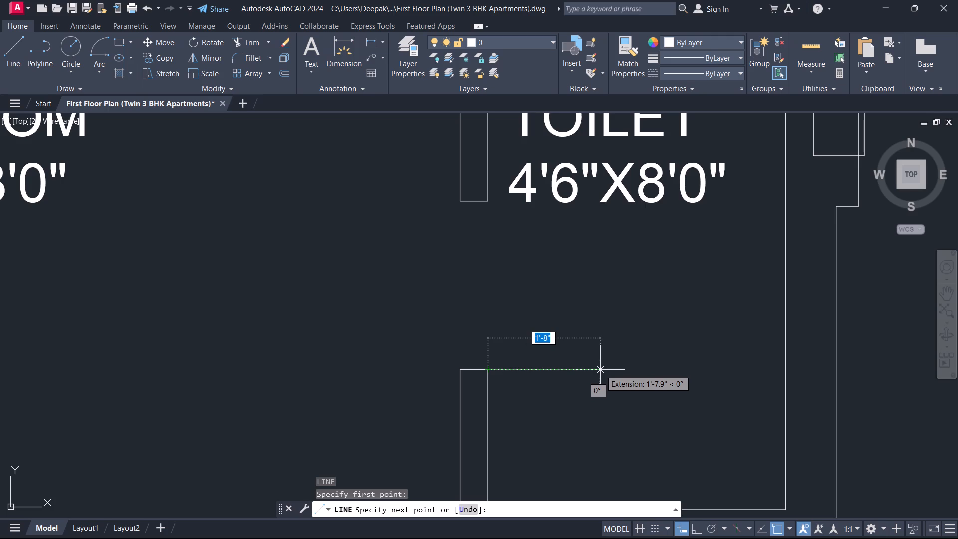
text(2'6)
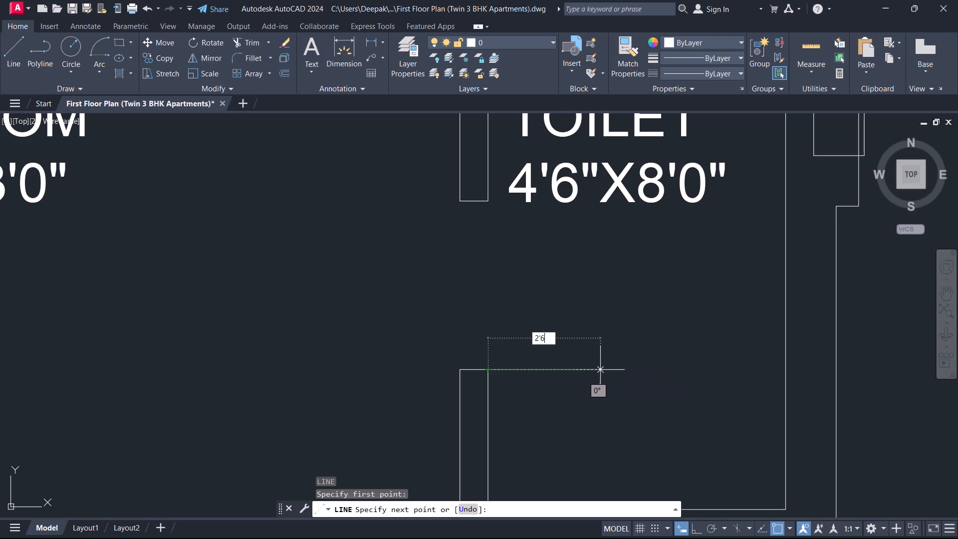
key(Return)
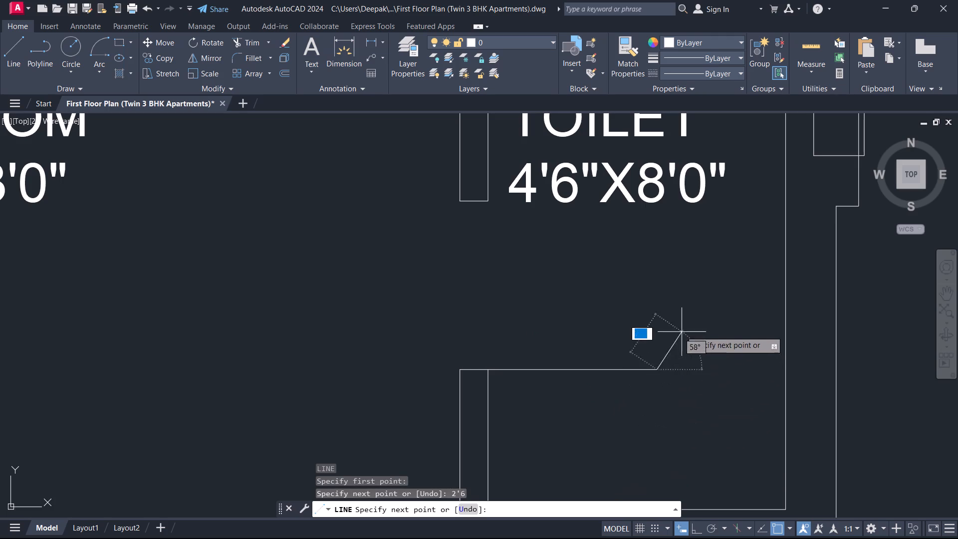
key(Escape)
Offset the toilet door leaf line 1" north to give the leaf its thickness.
text(O)
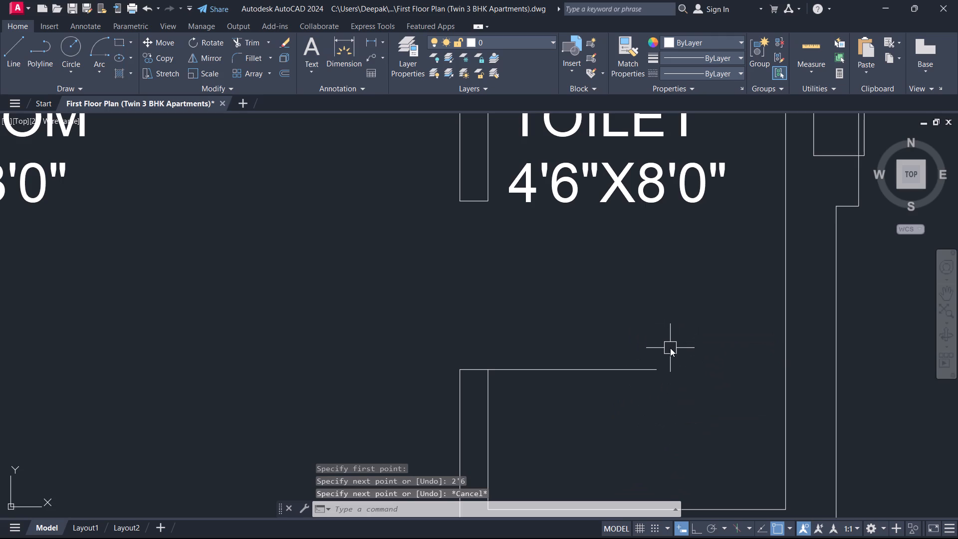
key(space)
key(1)
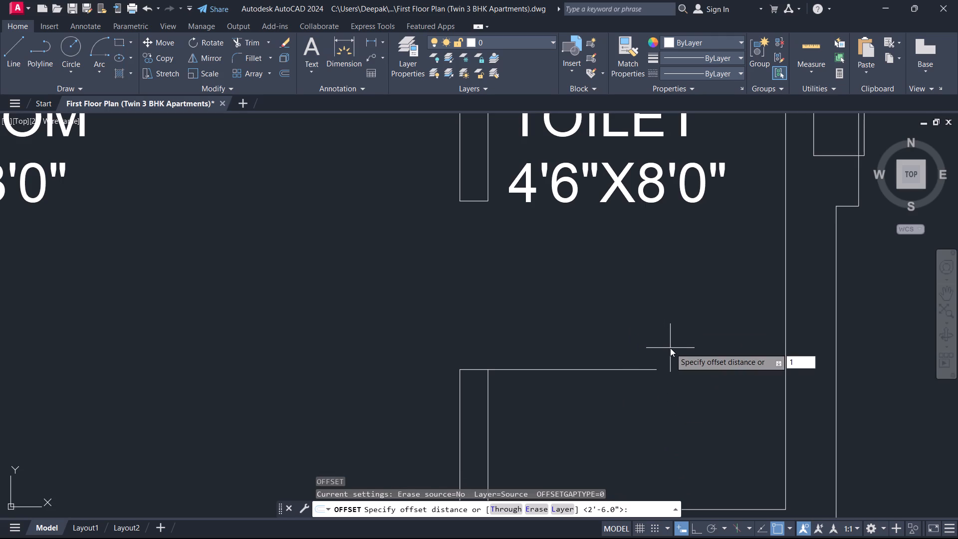
key(Return)
scroll(591, 379, up, 1)
click(599, 362)
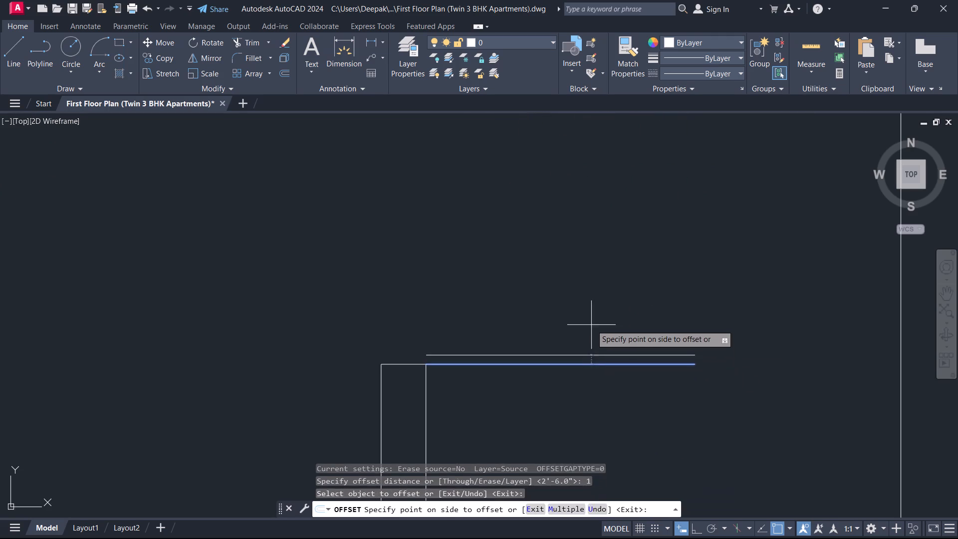
click(591, 325)
key(Escape)
Close the hinge end of the toilet door leaf with a short line joining its two long edges.
text(L)
key(space)
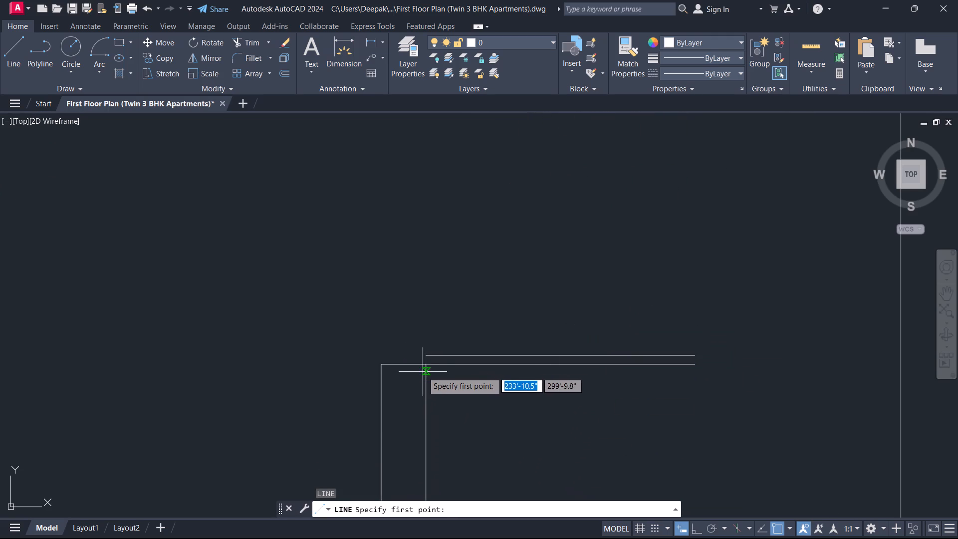
click(426, 363)
click(425, 350)
key(Escape)
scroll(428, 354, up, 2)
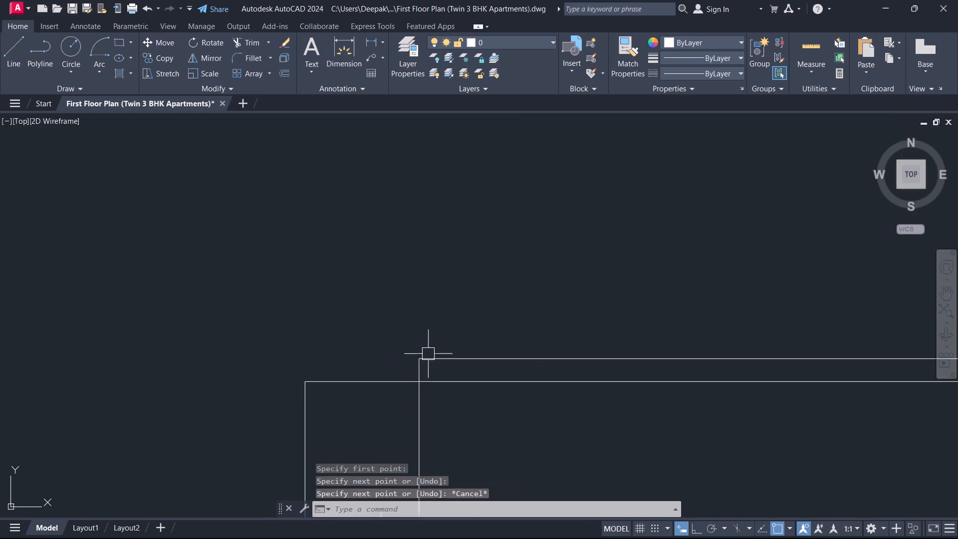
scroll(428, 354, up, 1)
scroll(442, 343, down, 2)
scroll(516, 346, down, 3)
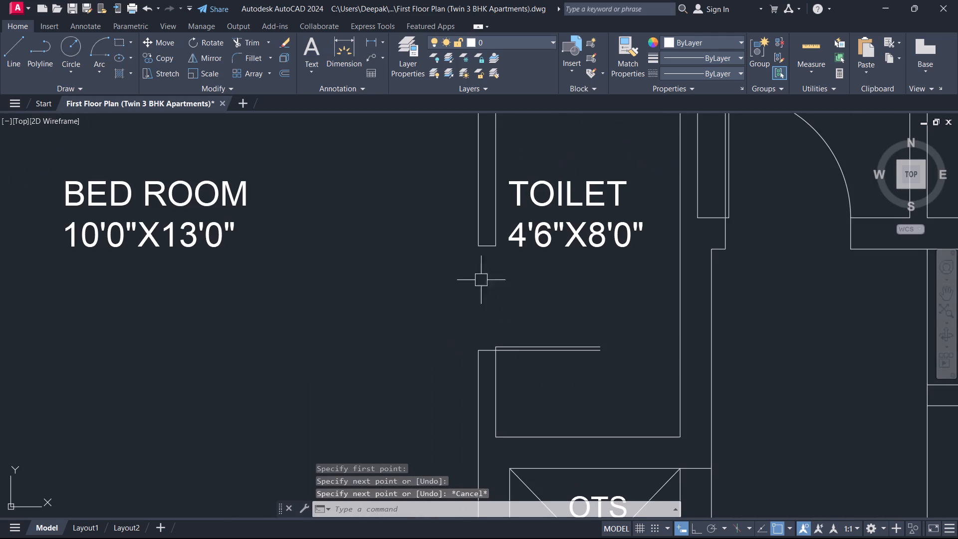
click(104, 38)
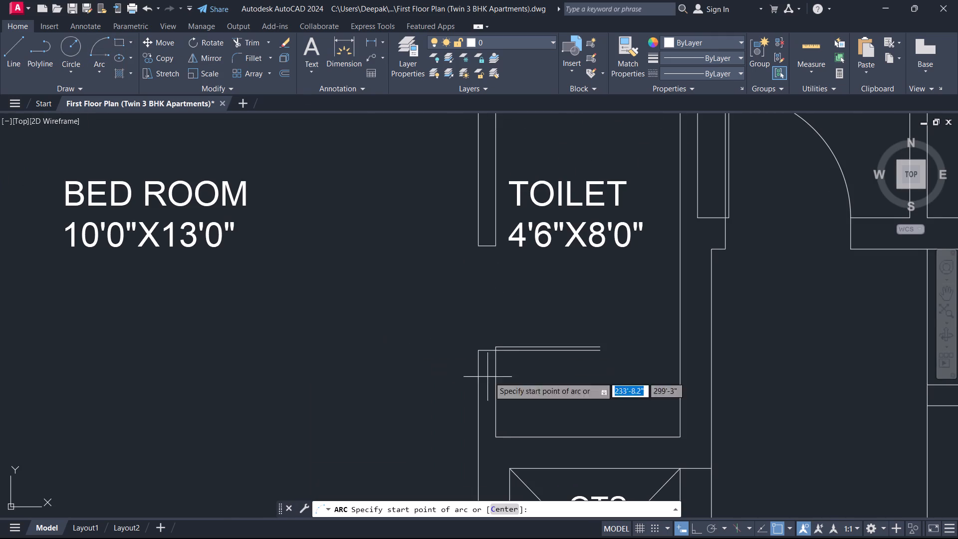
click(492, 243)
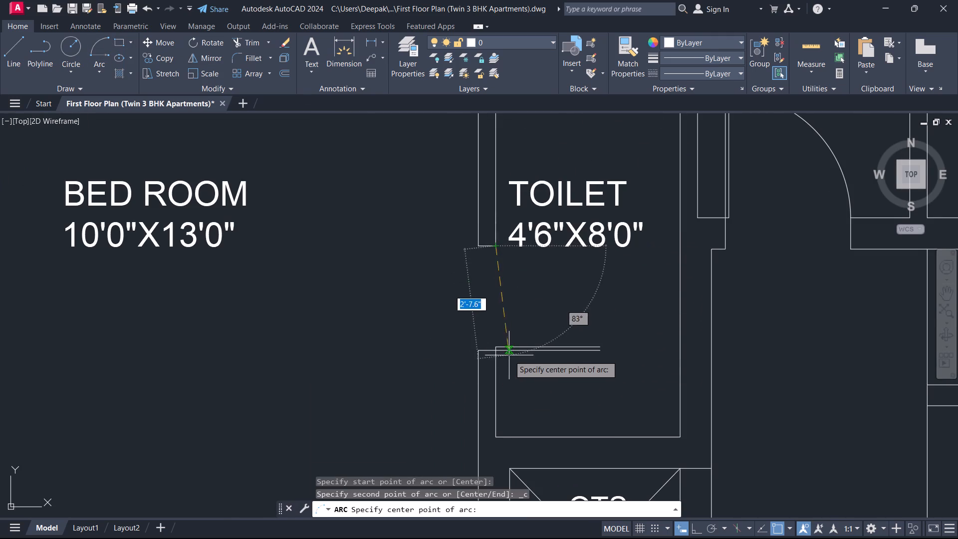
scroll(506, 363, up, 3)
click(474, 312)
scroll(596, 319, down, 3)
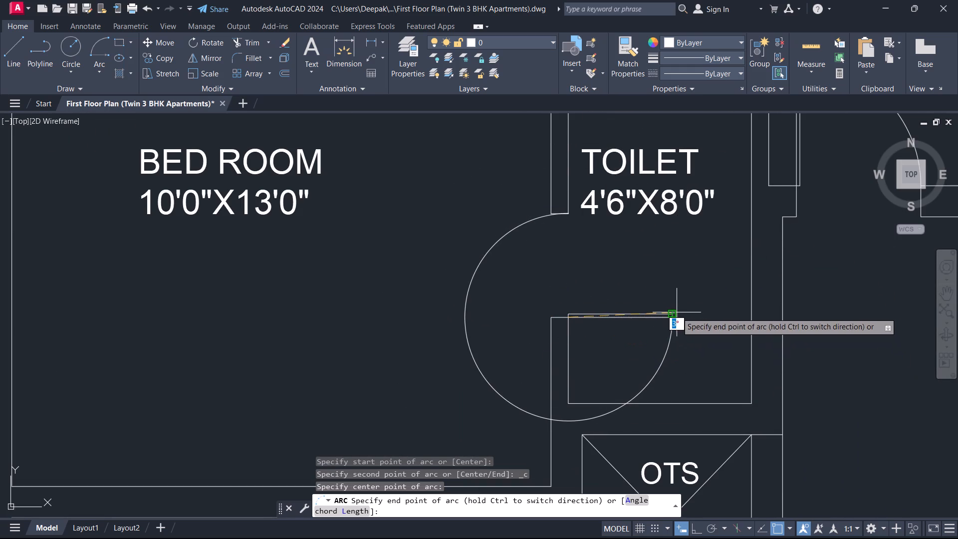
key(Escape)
Draw the toilet door's swing arc from the leaf's lower free end to the north jamb's inner corner, centred on the south jamb corner.
click(100, 45)
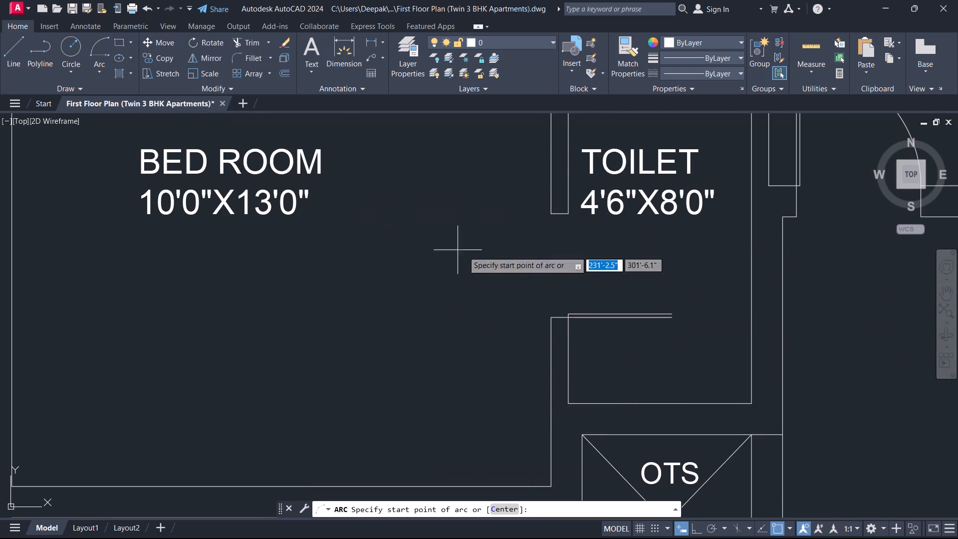
scroll(690, 308, up, 2)
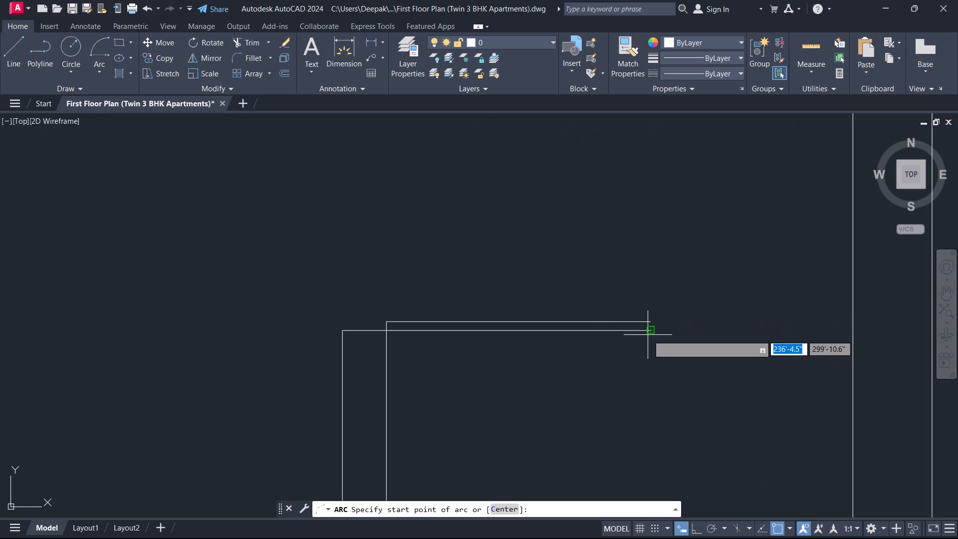
click(648, 335)
click(388, 330)
scroll(407, 267, down, 1)
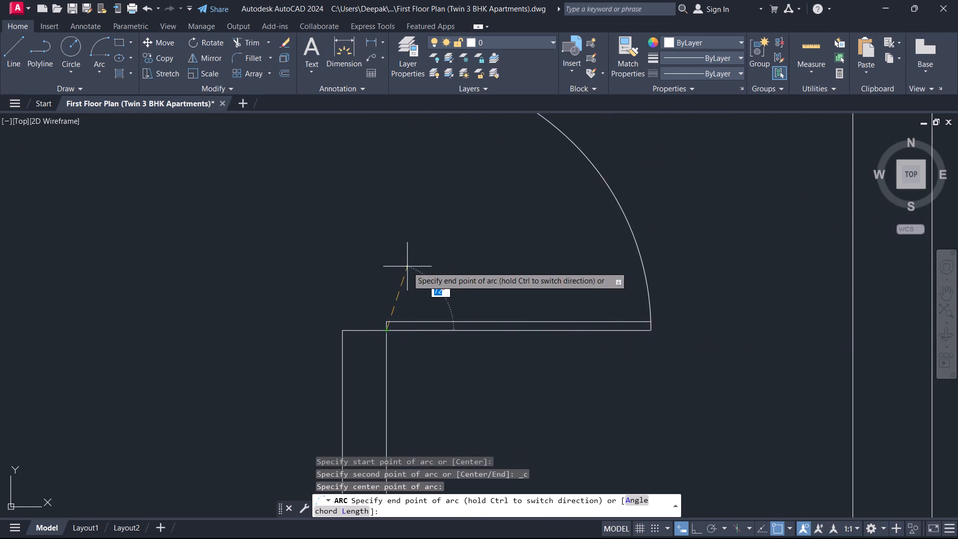
scroll(407, 267, down, 1)
middle_drag(407, 267, 430, 379)
click(420, 300)
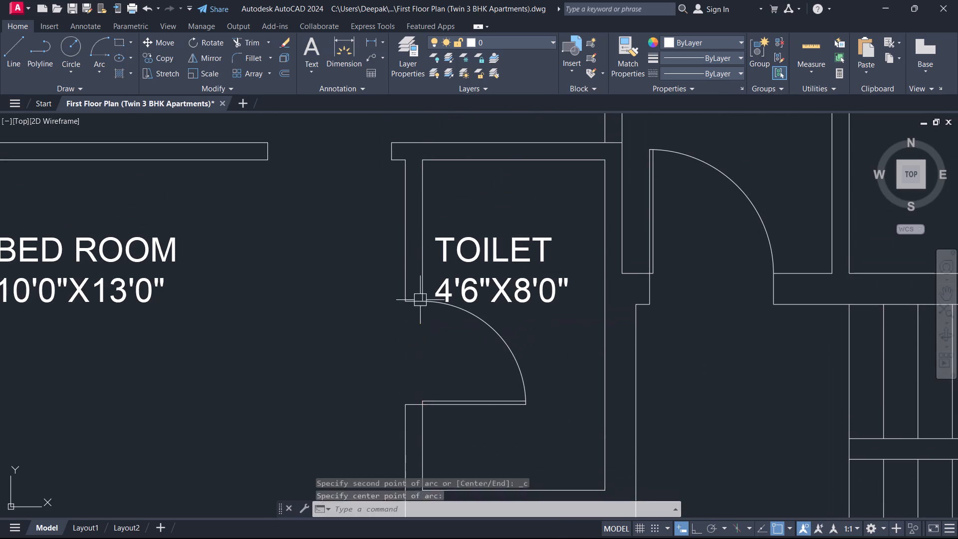
key(Escape)
Trim the sliver of the toilet door leaf's upper edge that overshoots the swing arc.
scroll(520, 391, up, 3)
middle_drag(520, 391, 527, 310)
scroll(547, 340, up, 3)
scroll(538, 408, up, 3)
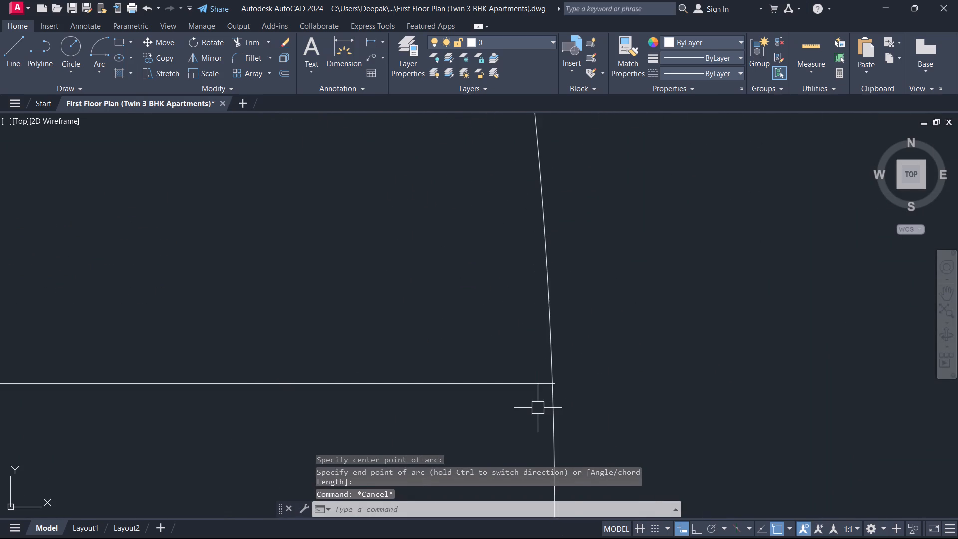
scroll(552, 400, up, 4)
text(TR)
key(space)
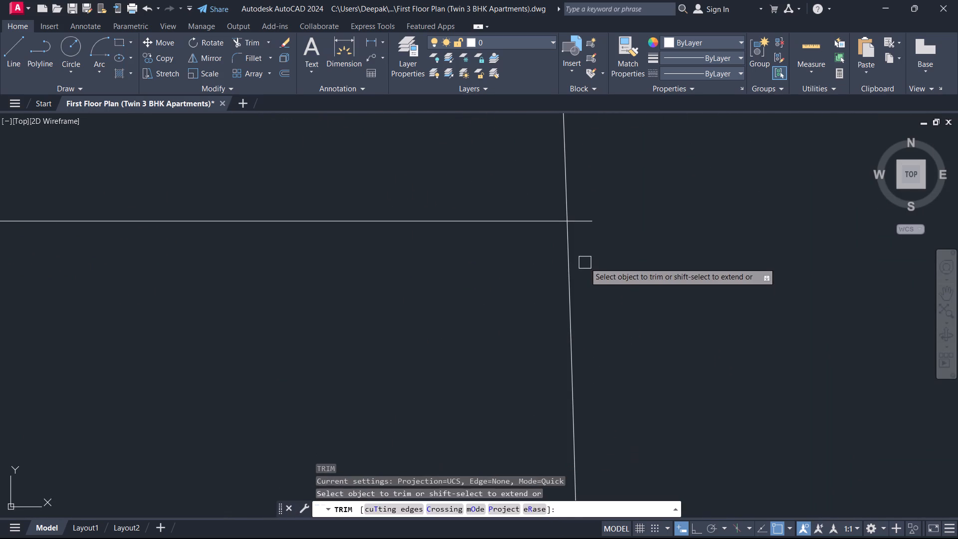
drag(585, 258, 588, 236)
click(590, 191)
click(584, 241)
key(Escape)
scroll(568, 263, down, 8)
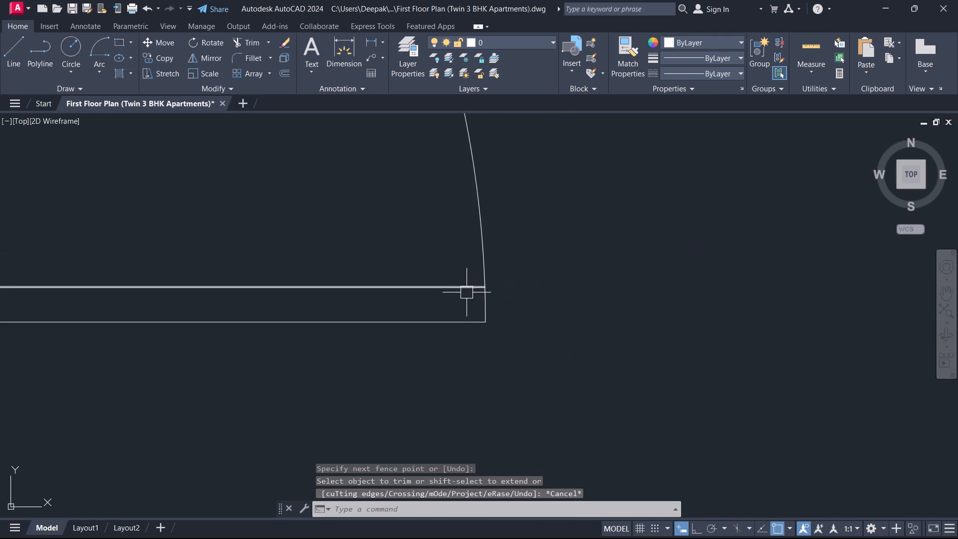
Offset the north inner wall line of the unlabelled room south of the OTS 4" south.
scroll(466, 292, down, 7)
scroll(289, 241, down, 3)
scroll(285, 241, up, 2)
middle_drag(285, 241, 425, 308)
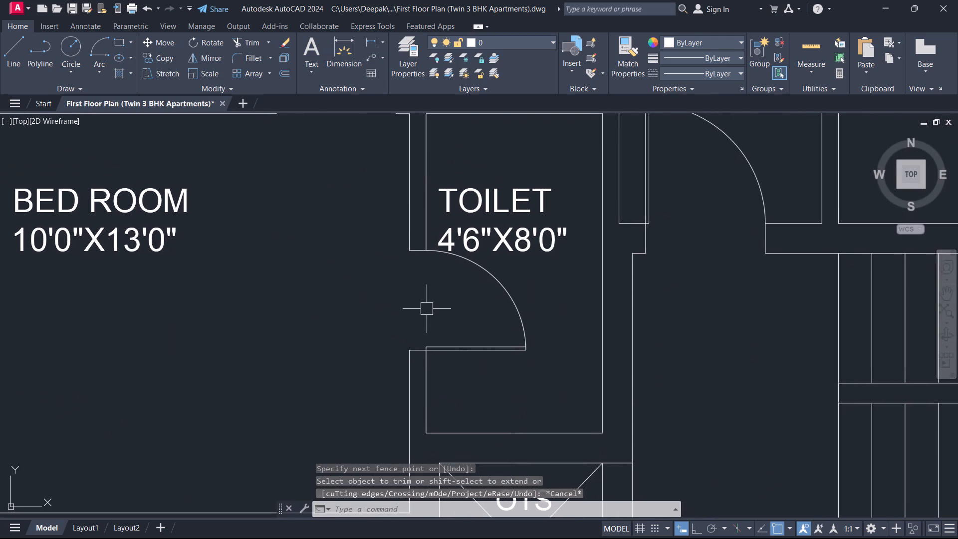
scroll(417, 304, down, 1)
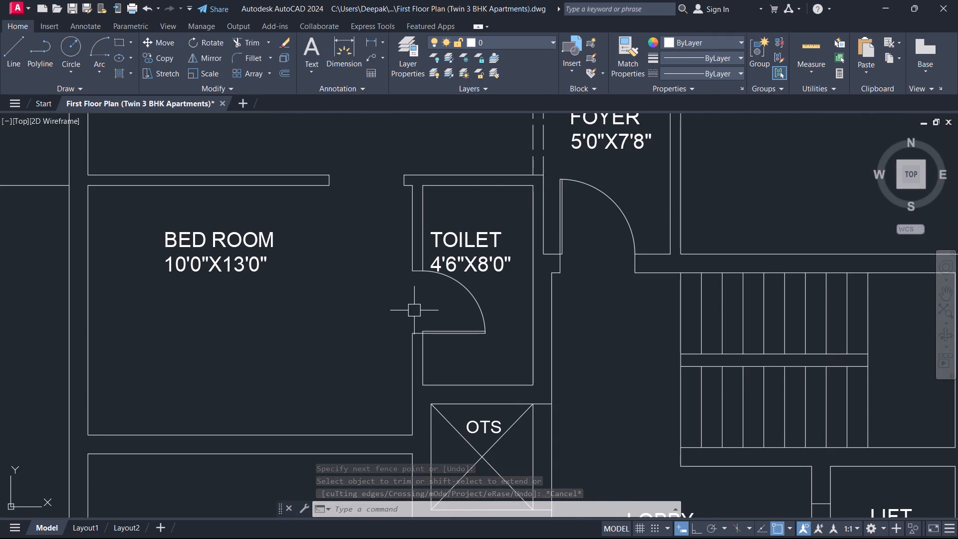
middle_drag(482, 351, 429, 230)
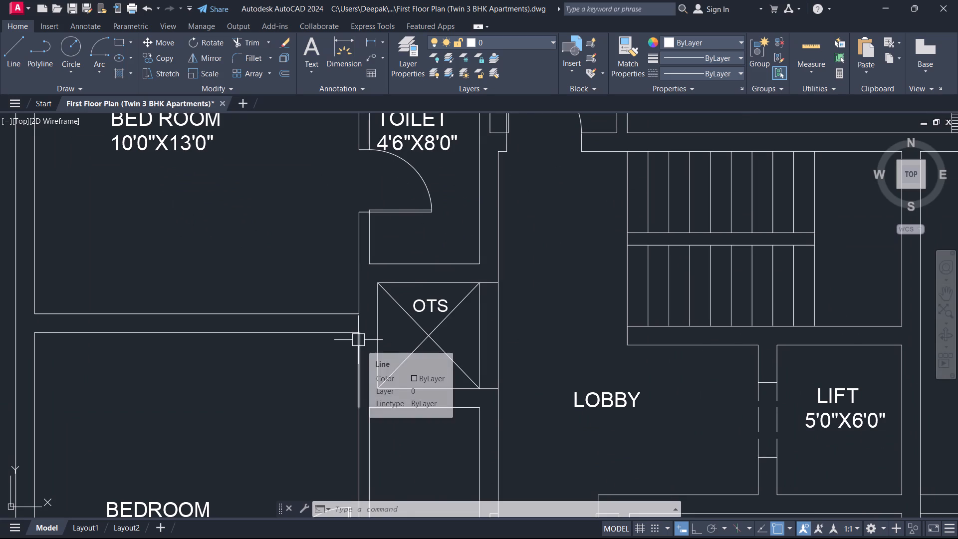
scroll(358, 340, down, 1)
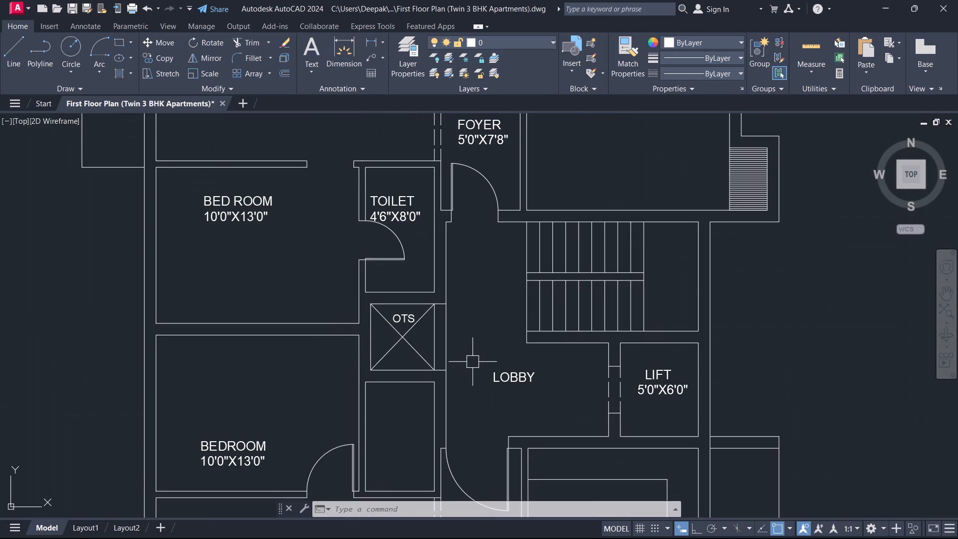
scroll(393, 383, up, 2)
text(O 4)
key(Return)
click(392, 384)
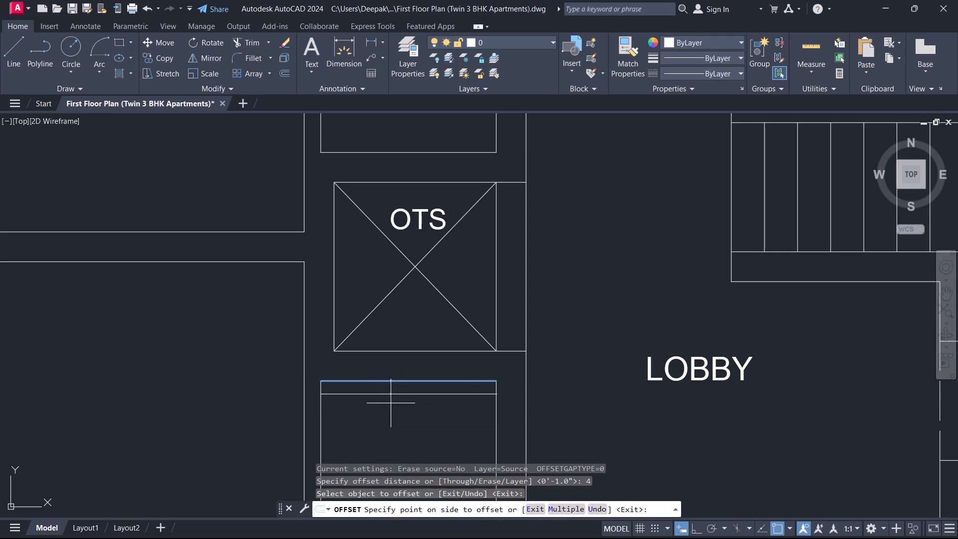
click(391, 403)
key(Escape)
Extend the offset line west to the bedroom wall face and trim its part inside the room, leaving the north jamb.
text(EX)
key(space)
click(370, 394)
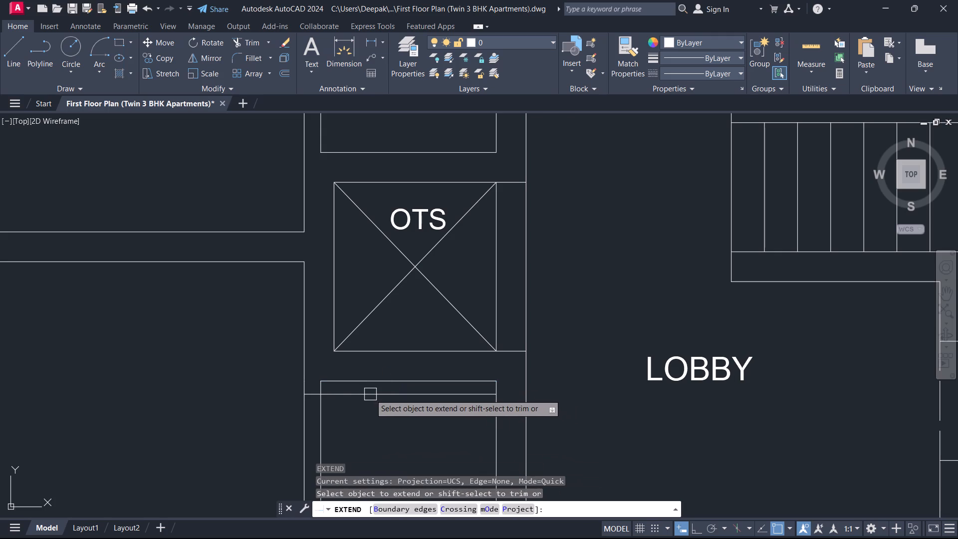
key(Escape)
text(TR)
key(space)
click(370, 394)
key(Escape)
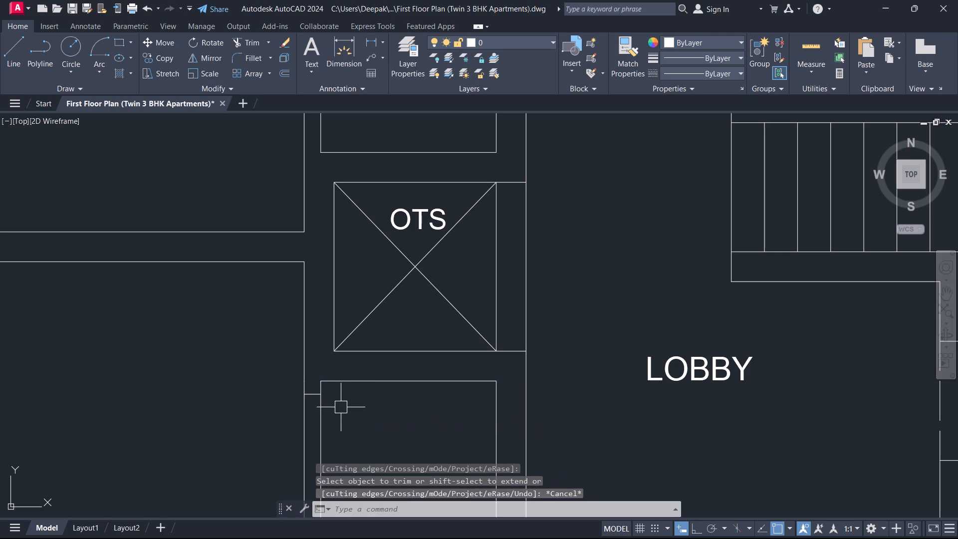
Offset the north jamb line 2'6" south to mark the other side of the door opening.
text(O)
key(space)
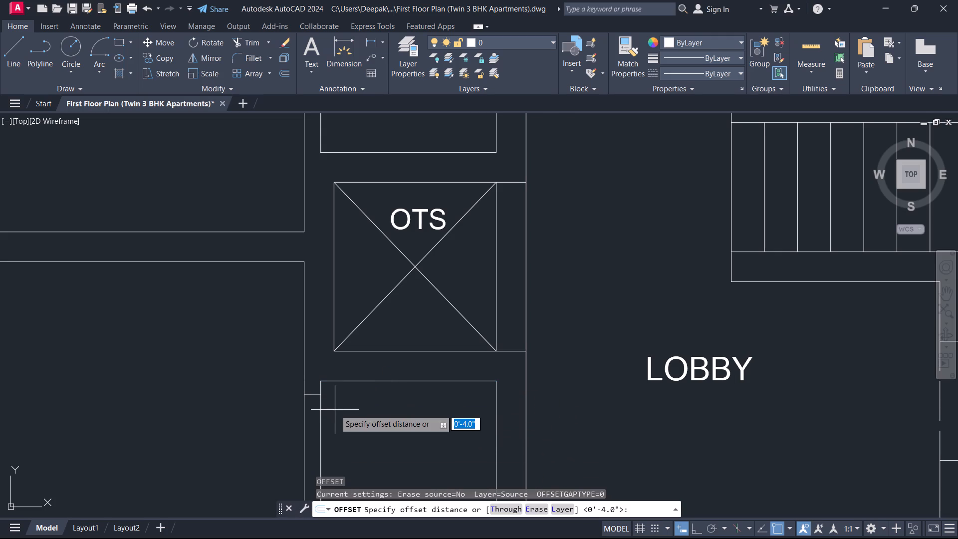
text(2'6)
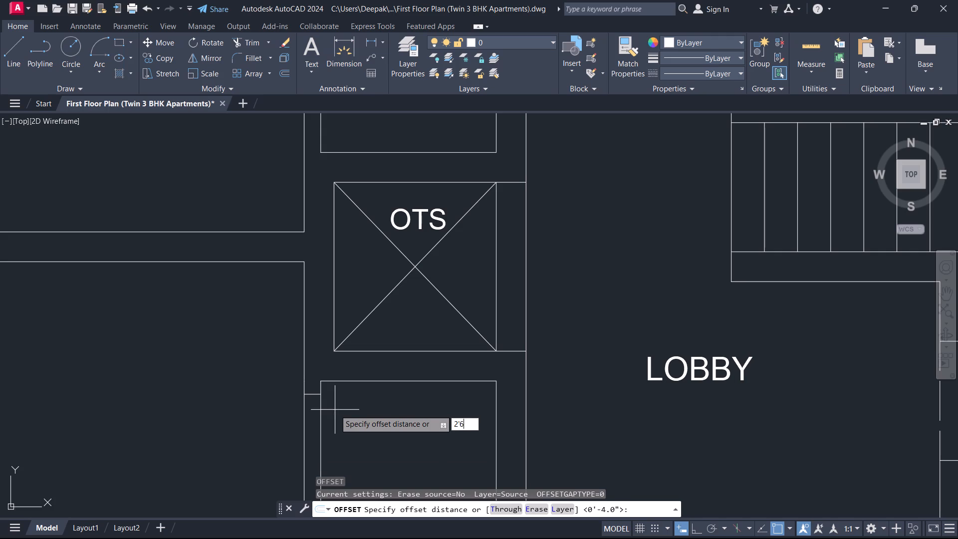
key(Return)
scroll(299, 373, up, 2)
click(332, 433)
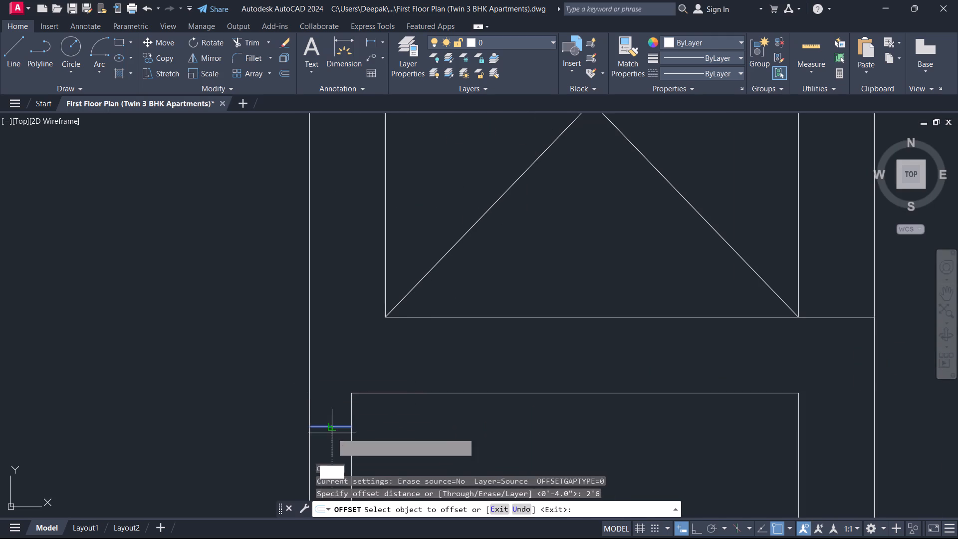
click(321, 475)
scroll(342, 456, down, 1)
middle_drag(351, 443, 405, 287)
scroll(383, 332, down, 3)
key(Escape)
Trim both wall lines between the two jambs to open the doorway between the bedroom and the room south of the OTS.
scroll(422, 325, up, 2)
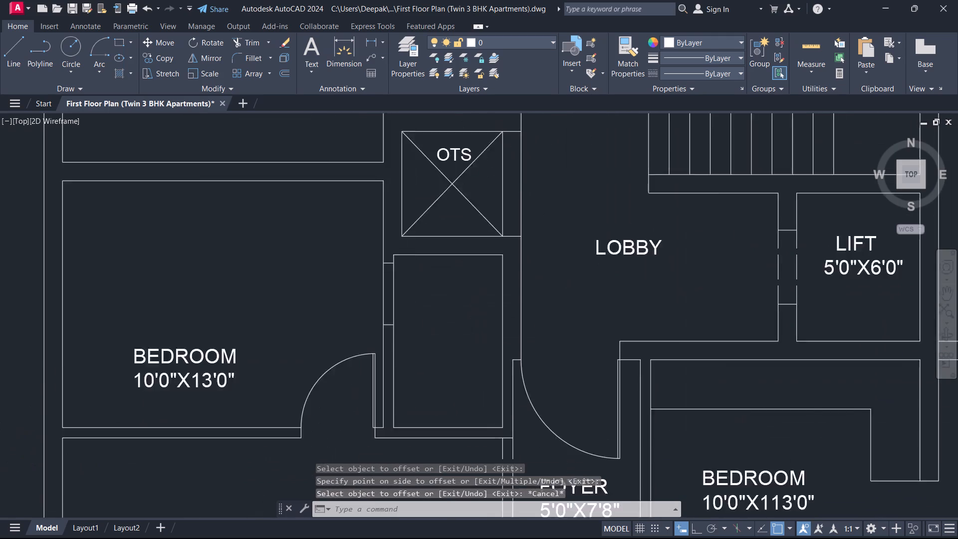
text(TR)
key(space)
click(409, 283)
click(319, 277)
key(Escape)
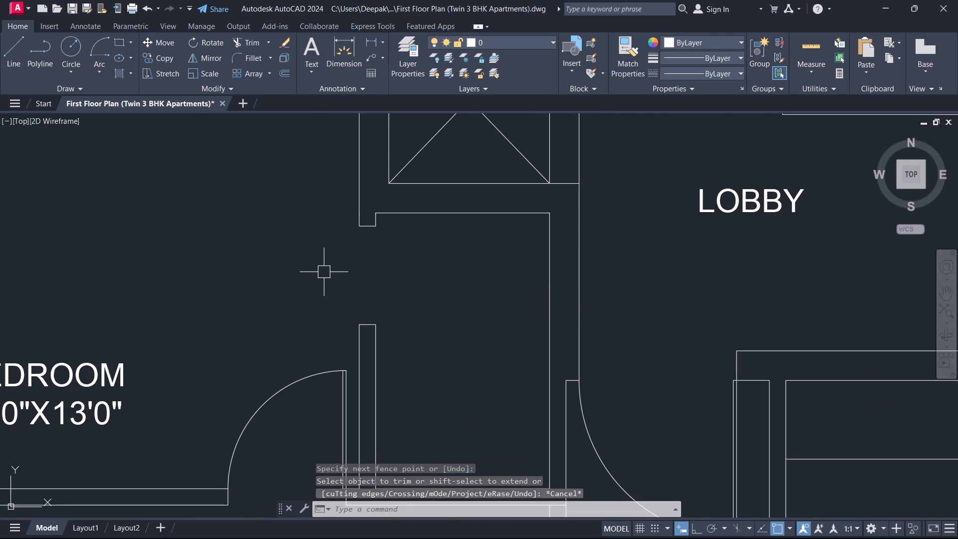
Draw a 2'6" door leaf line east into the room from the inner corner of the north jamb.
text(L)
key(space)
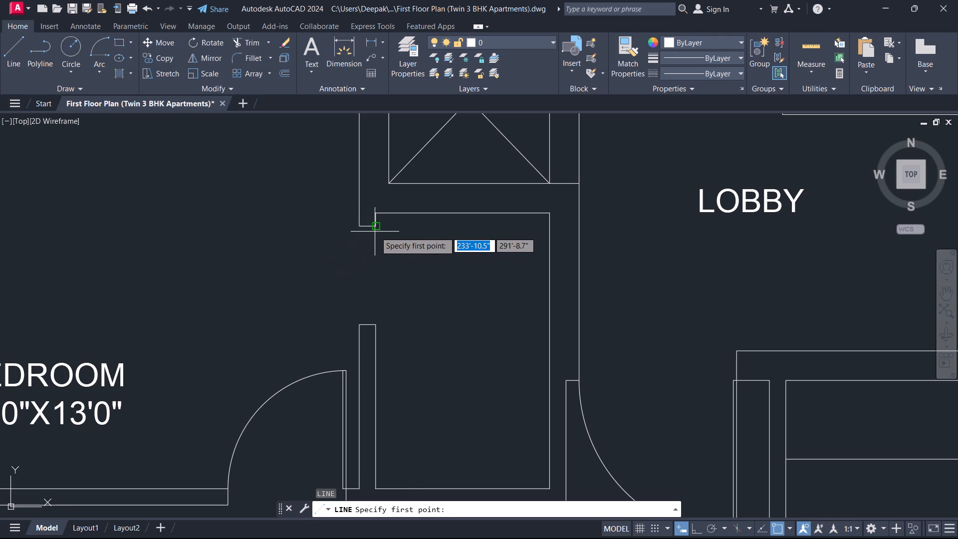
click(376, 232)
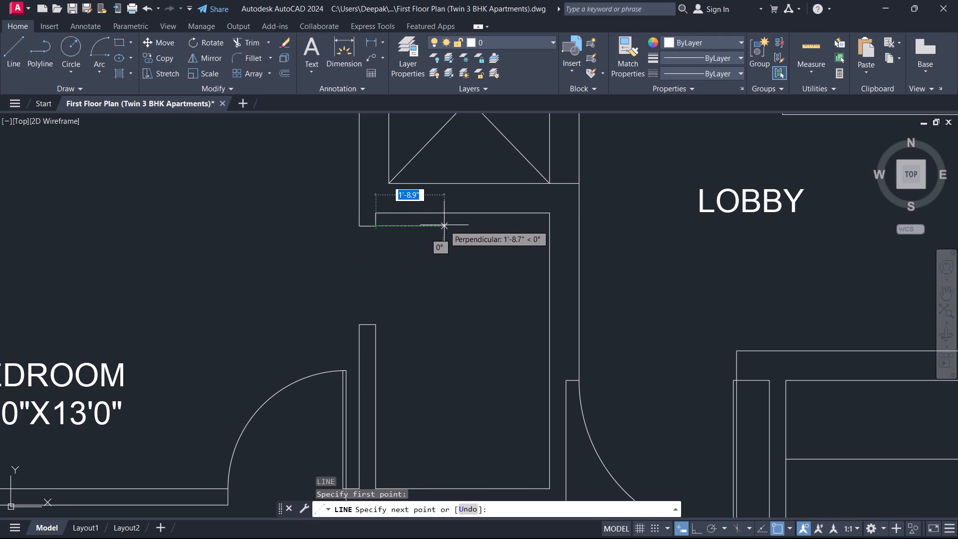
key(F8)
text(2'6)
key(Return)
key(Escape)
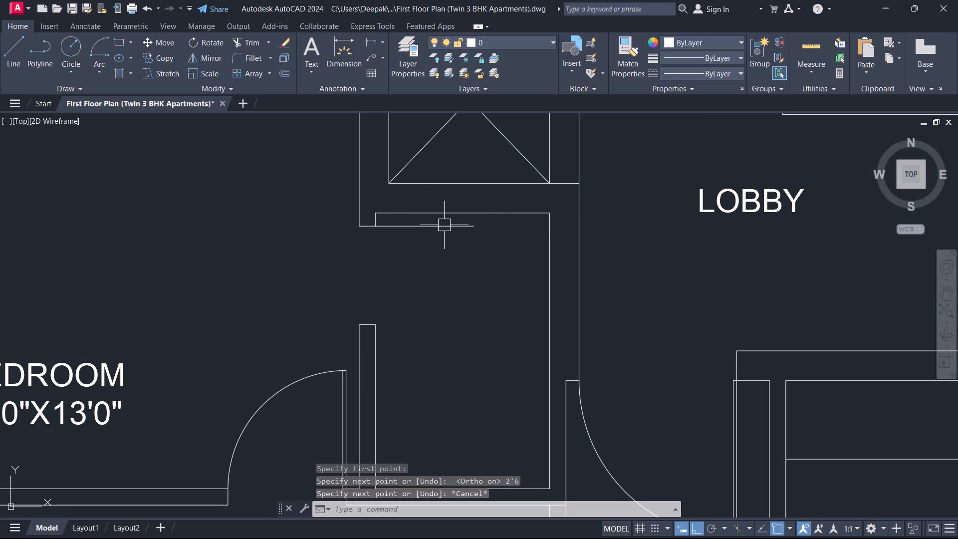
Offset the new door leaf line 1" south to give the leaf its thickness.
text(O)
key(space)
key(1)
key(Return)
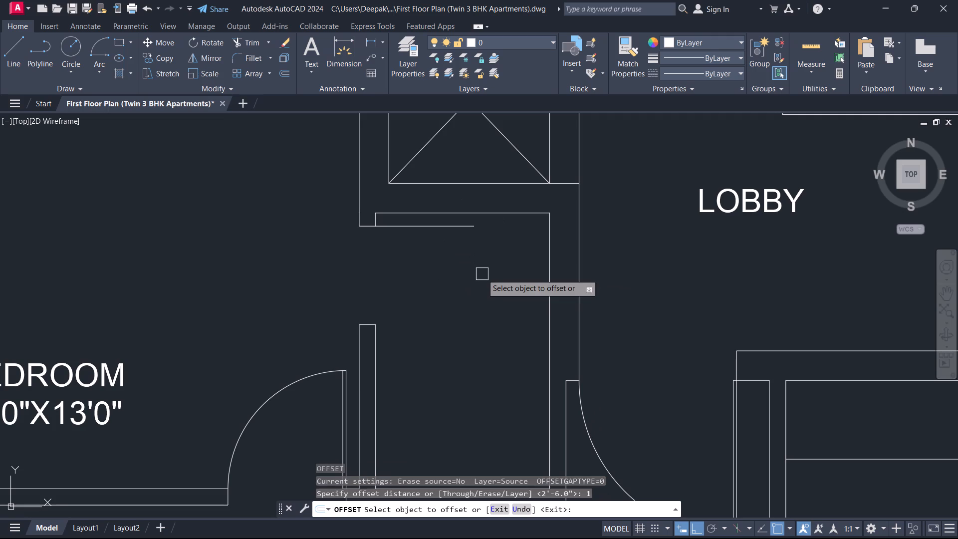
click(453, 224)
click(441, 261)
key(Escape)
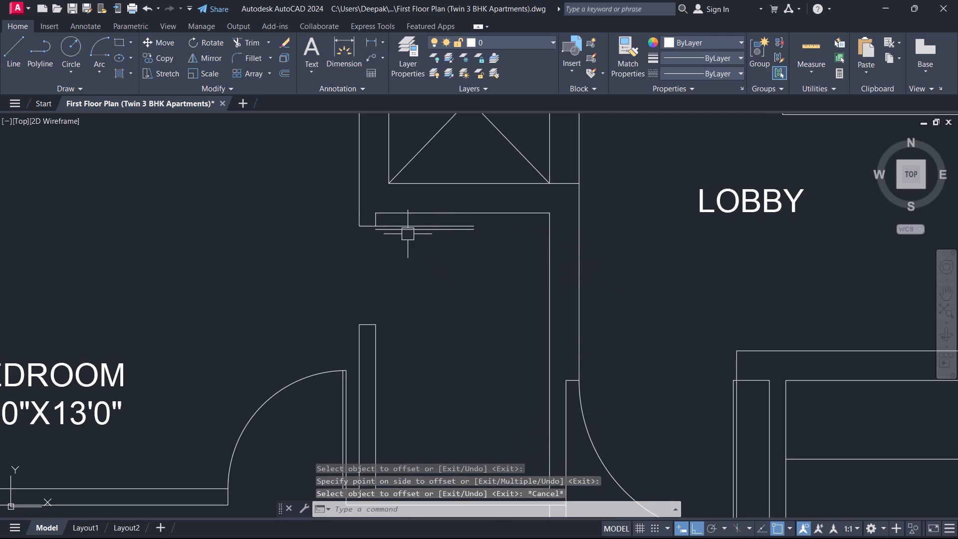
Close the hinge end of the new door leaf with a short line joining its two long edges.
text(L)
key(space)
scroll(344, 228, up, 3)
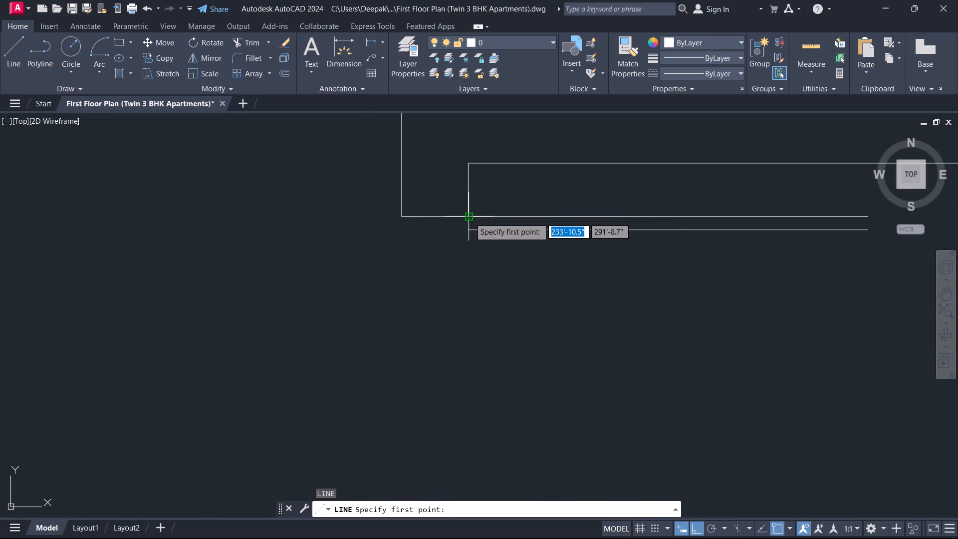
click(471, 218)
click(468, 233)
key(Escape)
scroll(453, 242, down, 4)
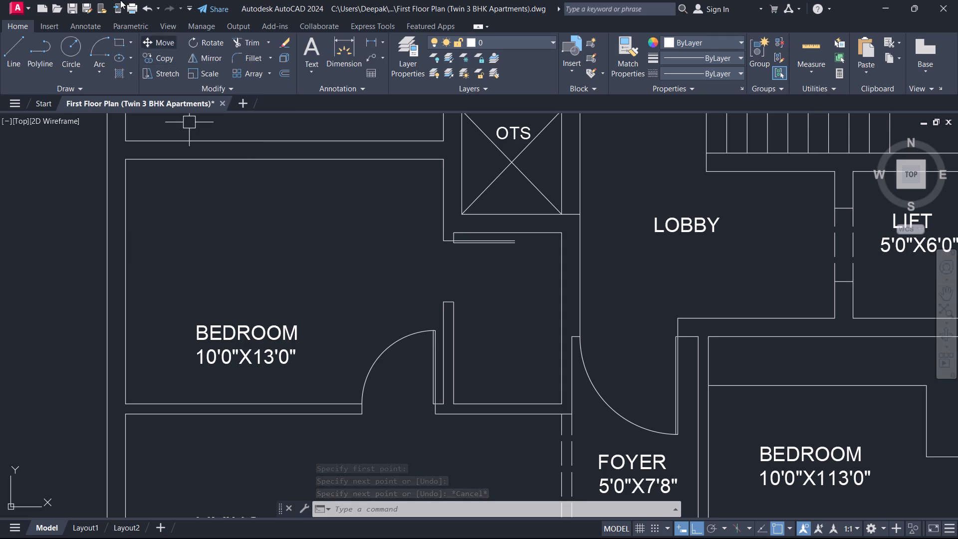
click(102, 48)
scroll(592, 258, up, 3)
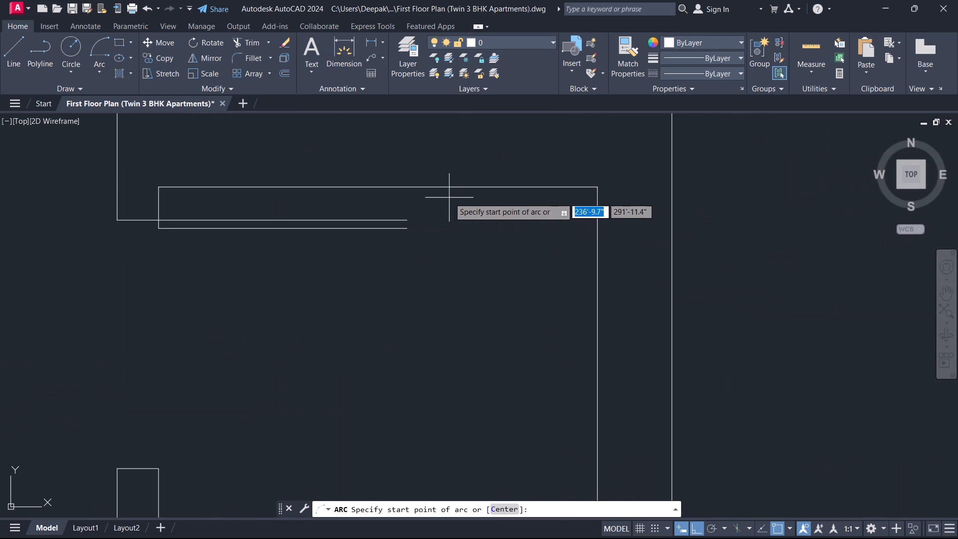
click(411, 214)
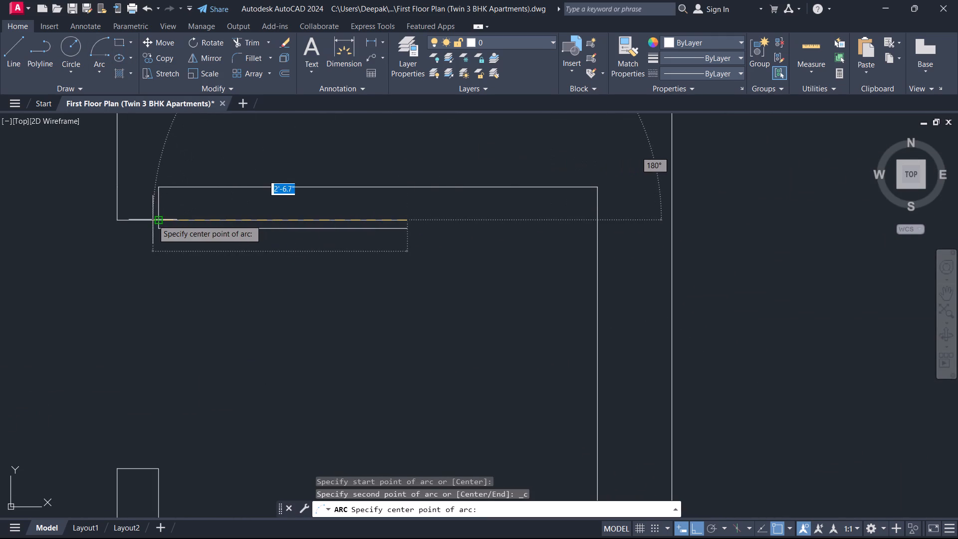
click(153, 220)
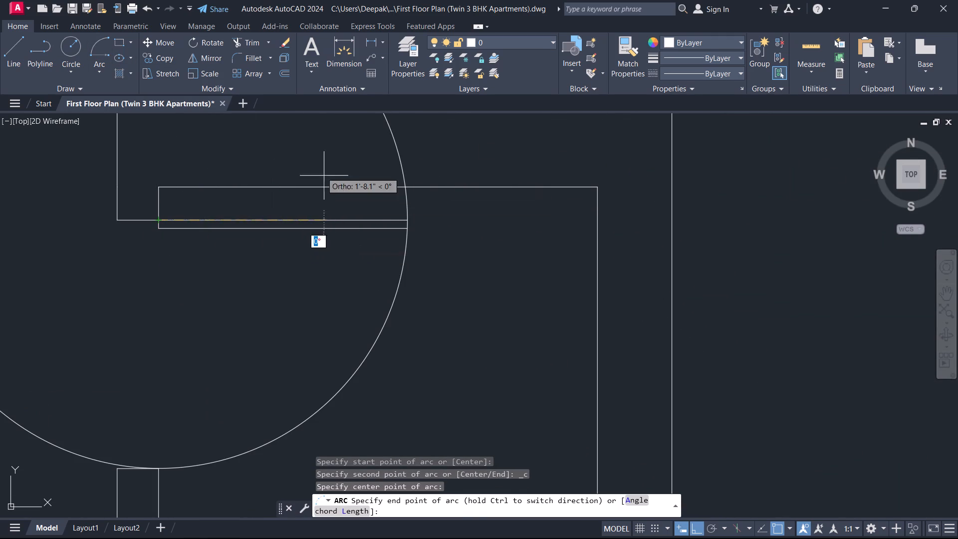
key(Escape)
Draw a three-point arc from the south jamb's inner corner through the north jamb's inner corner to the leaf's upper free end.
key(space)
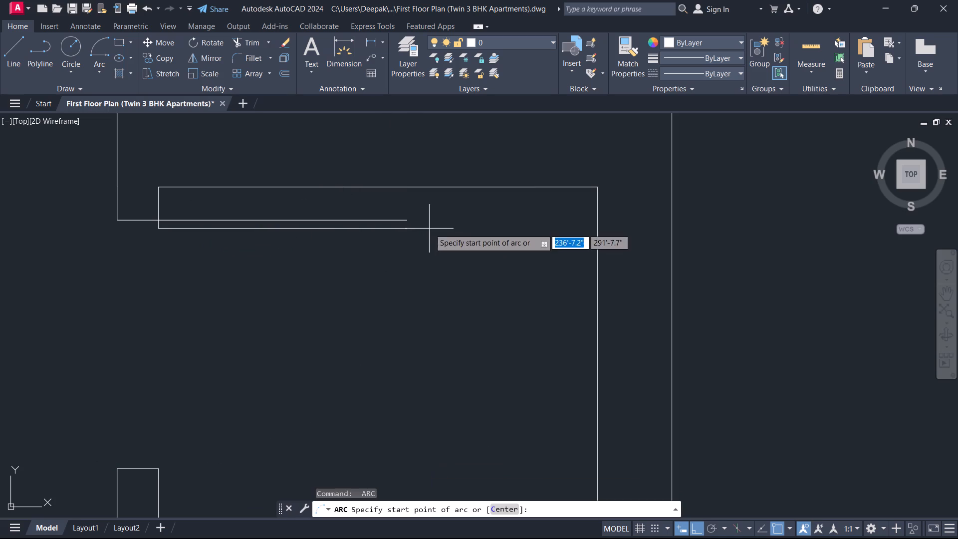
click(160, 469)
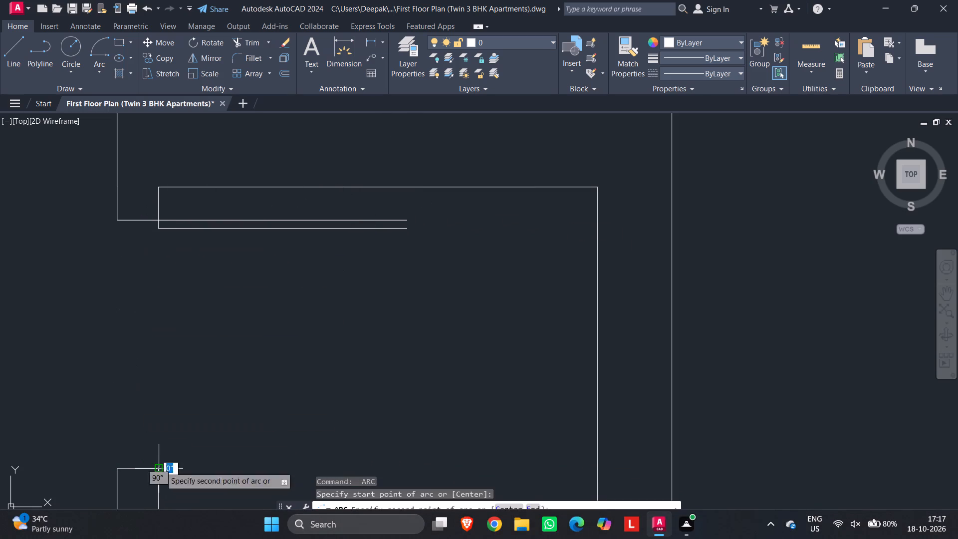
click(154, 221)
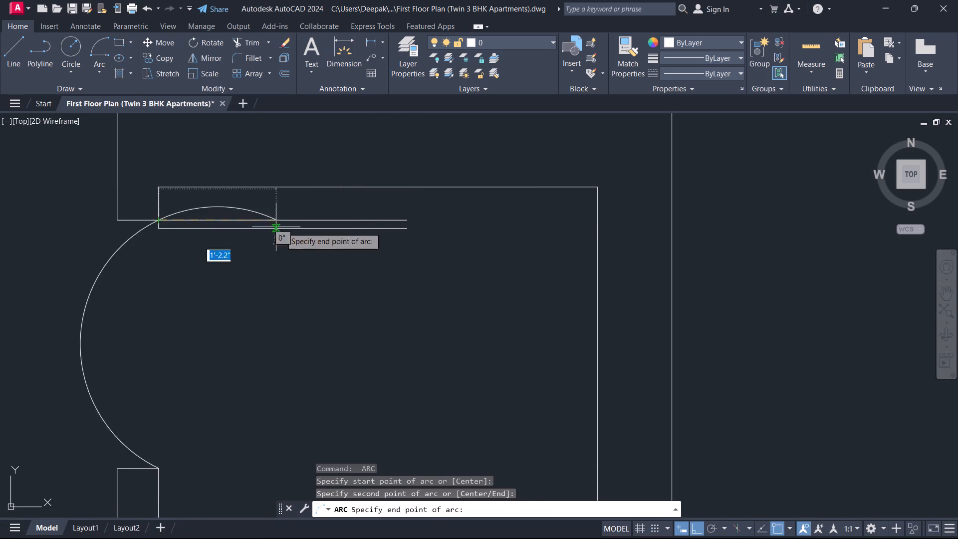
click(409, 224)
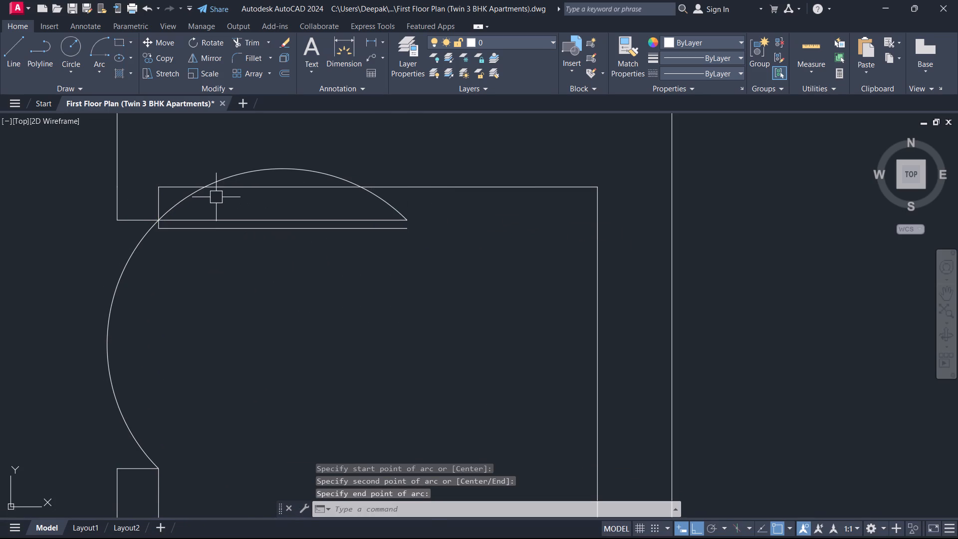
Turn ortho off and stretch the new door arc by its midpoint into a quarter-circle swing from the south jamb to the leaf's free end.
click(202, 194)
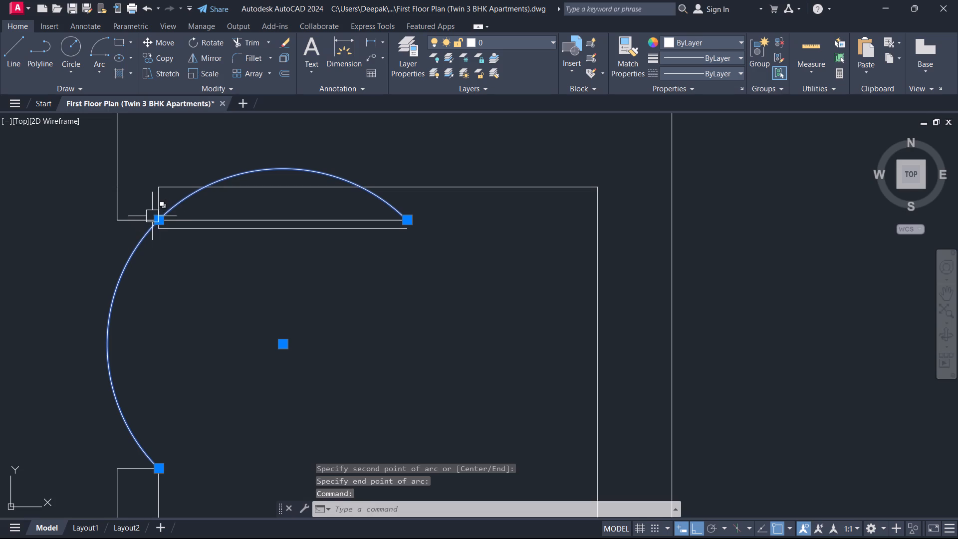
click(160, 218)
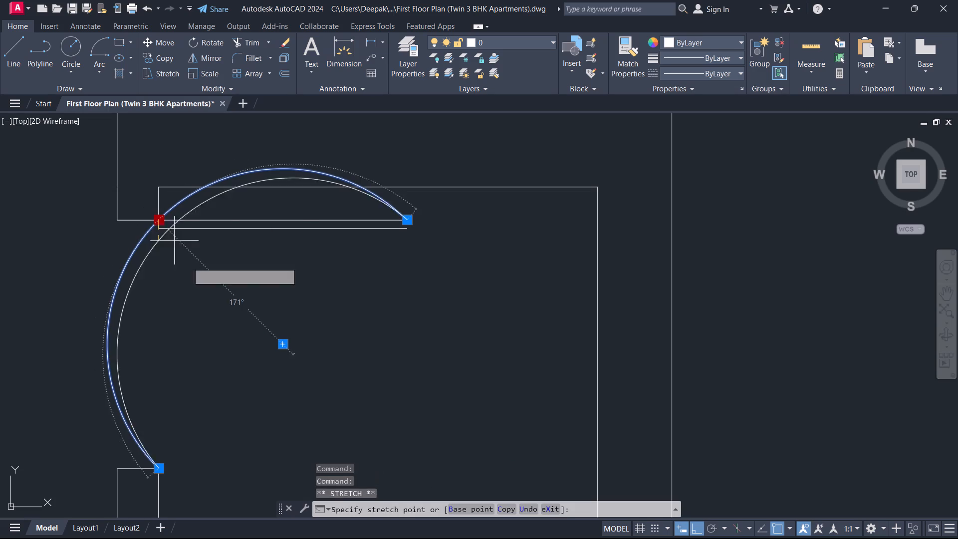
scroll(353, 376, down, 2)
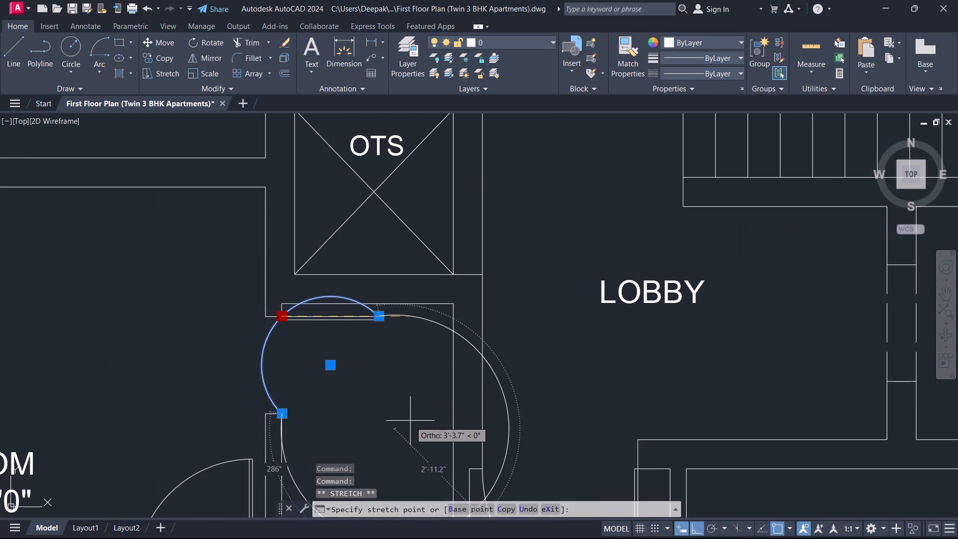
click(395, 408)
middle_drag(420, 423, 387, 256)
scroll(418, 319, up, 2)
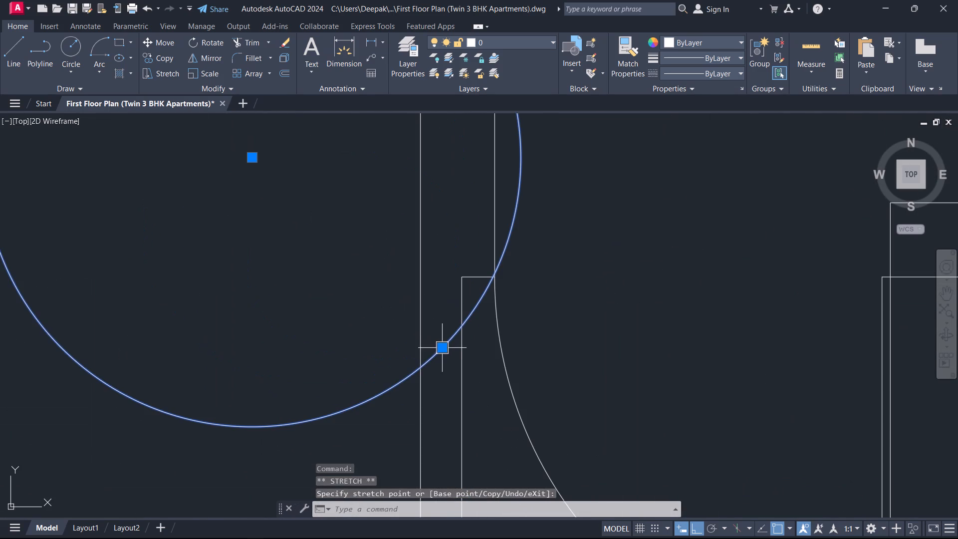
click(446, 351)
scroll(324, 256, down, 1)
middle_drag(324, 256, 466, 418)
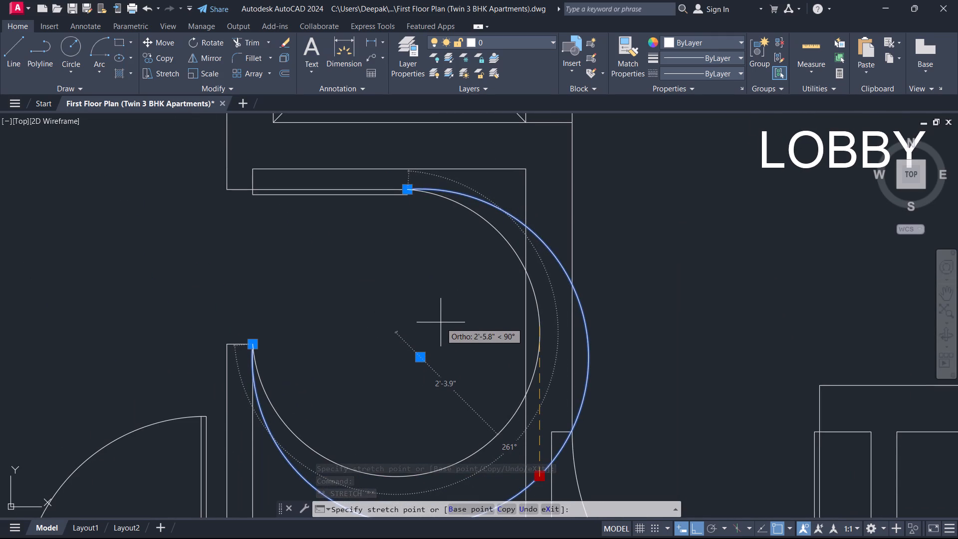
key(F8)
scroll(402, 335, up, 2)
scroll(377, 323, down, 1)
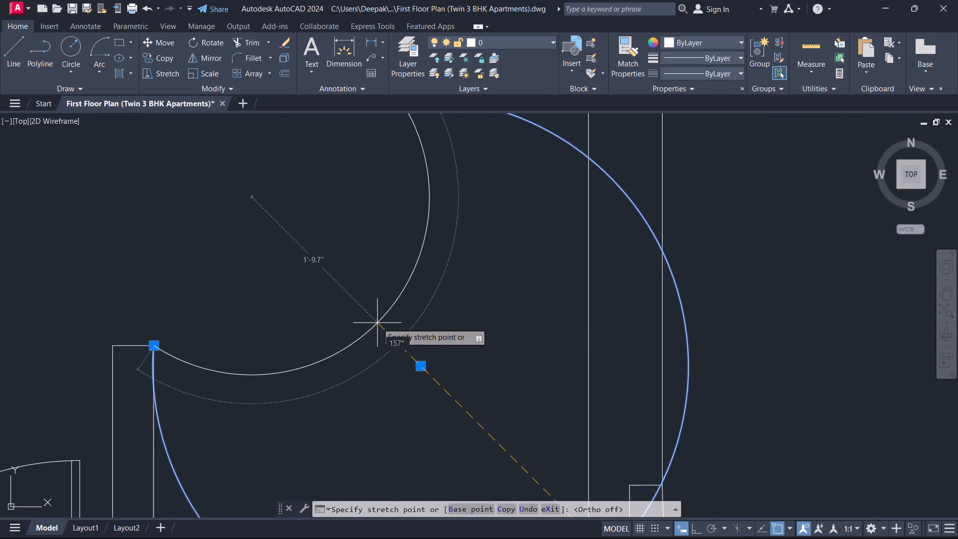
middle_drag(377, 323, 417, 432)
click(372, 378)
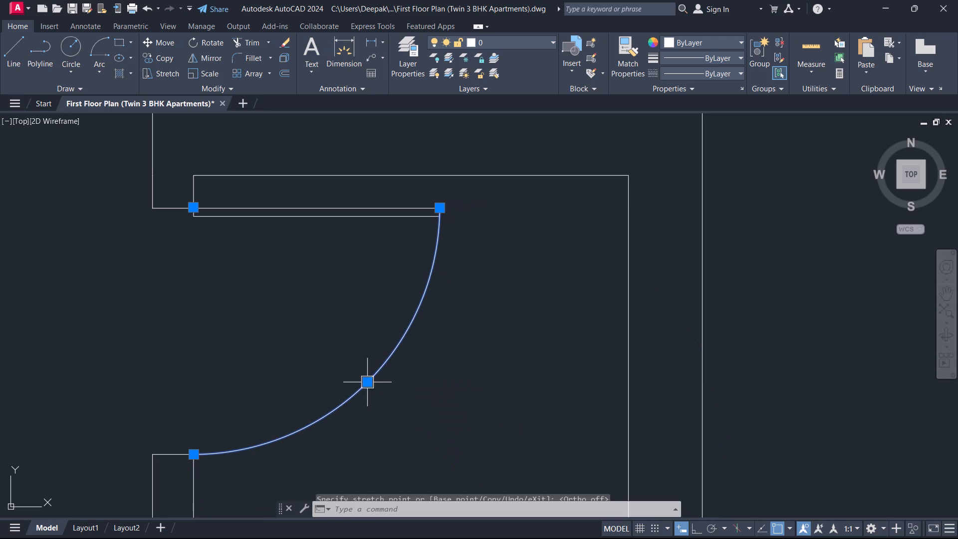
Fine-adjust the midpoint of the new door's swing arc.
click(368, 386)
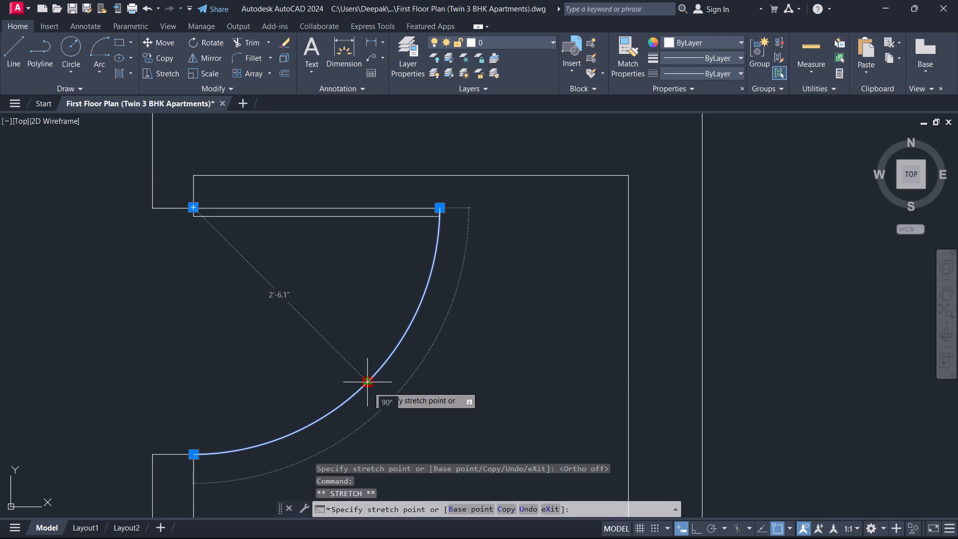
scroll(365, 381, up, 2)
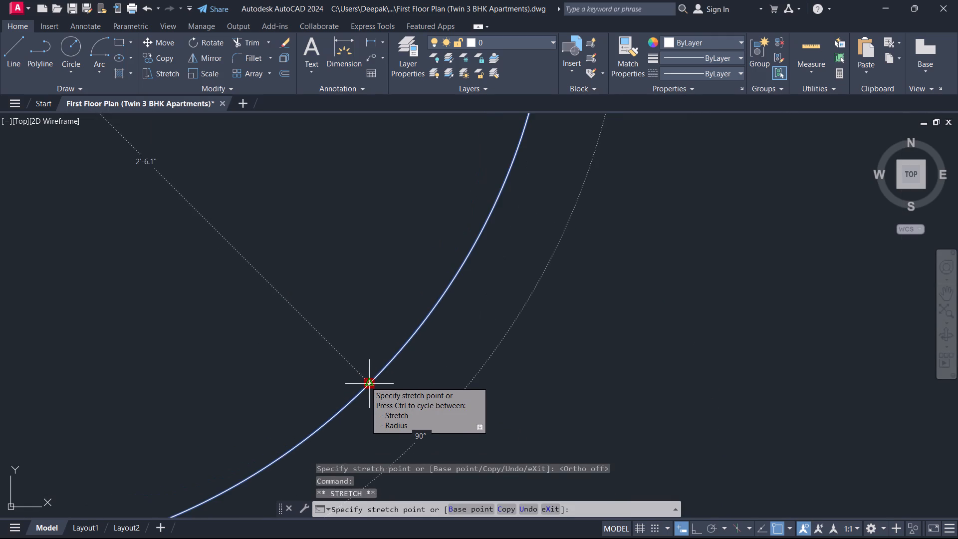
click(365, 381)
scroll(359, 381, down, 6)
key(Escape)
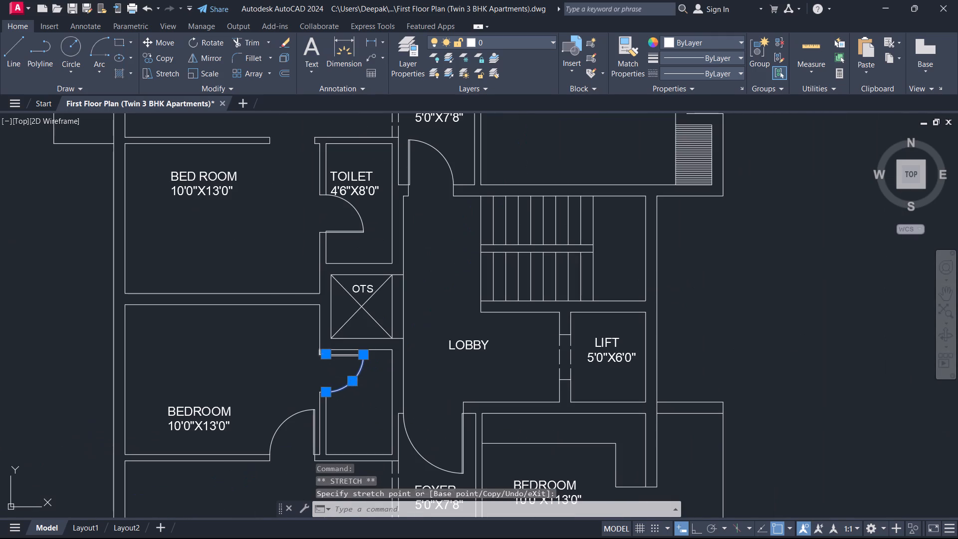
Trim the short overhang of the leaf's lower long edge where it passes the swing arc.
middle_drag(331, 369, 377, 398)
scroll(376, 398, up, 2)
scroll(456, 353, up, 1)
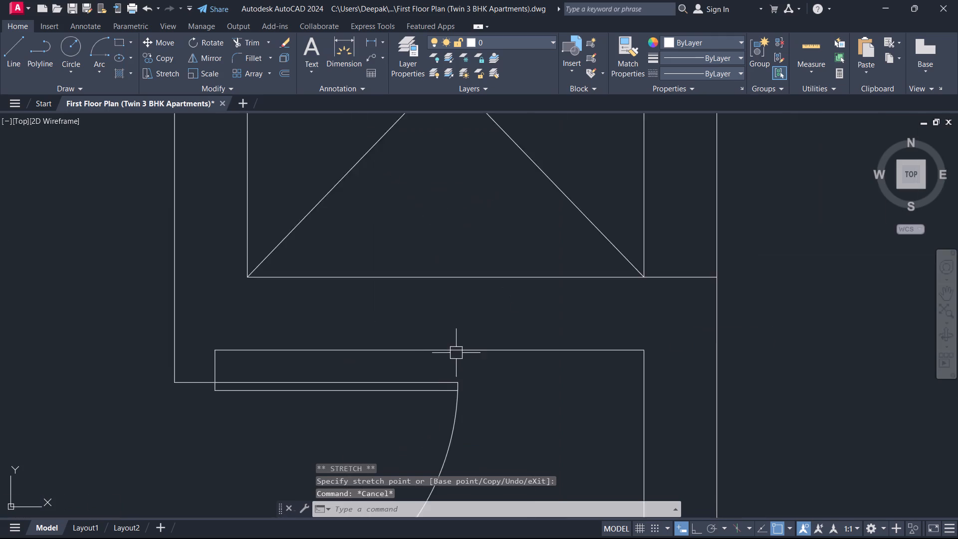
scroll(456, 353, up, 2)
scroll(462, 421, up, 4)
scroll(414, 358, up, 7)
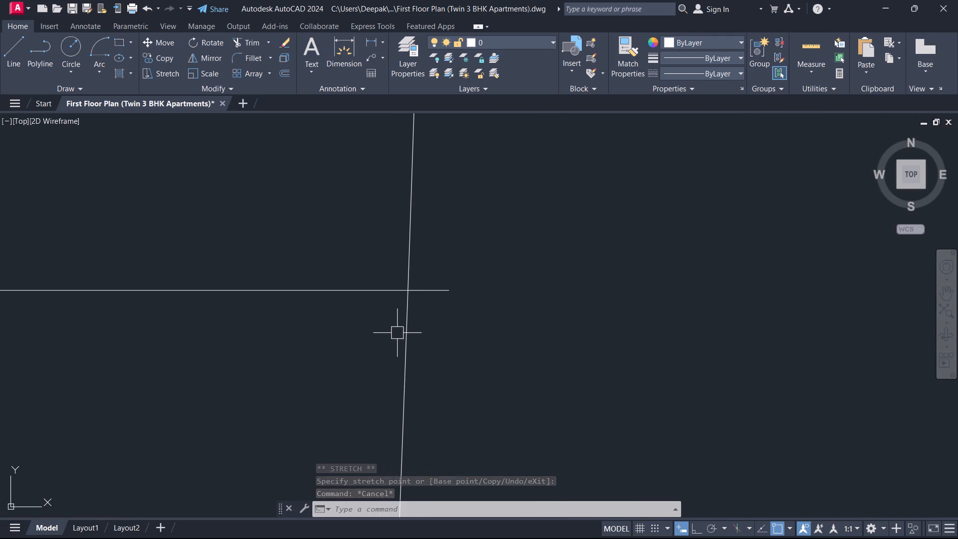
text(TR)
key(space)
click(431, 314)
click(445, 278)
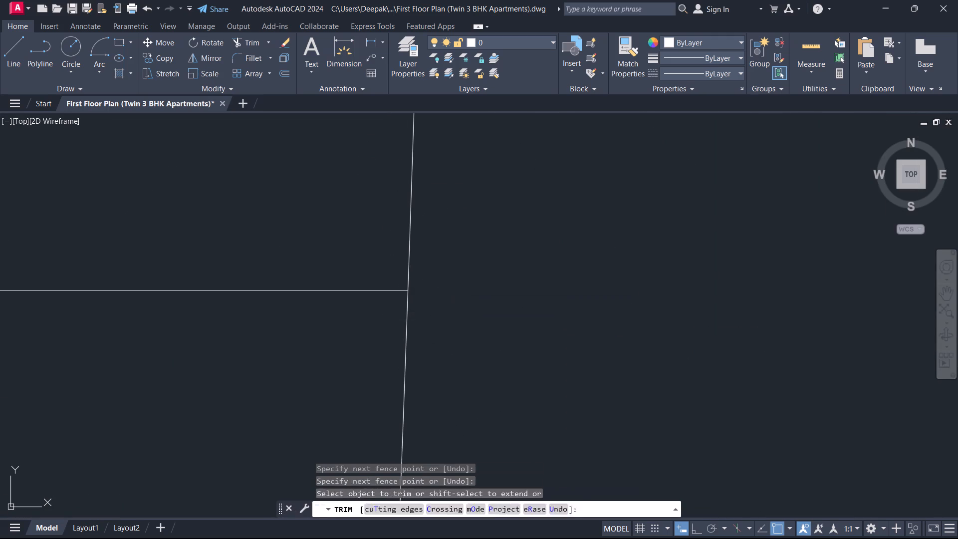
key(Escape)
Copy the upper unit's TOILET 4'6"X8'0" label into the room with the new door, just south of the OTS.
scroll(445, 281, down, 17)
middle_drag(197, 405, 350, 375)
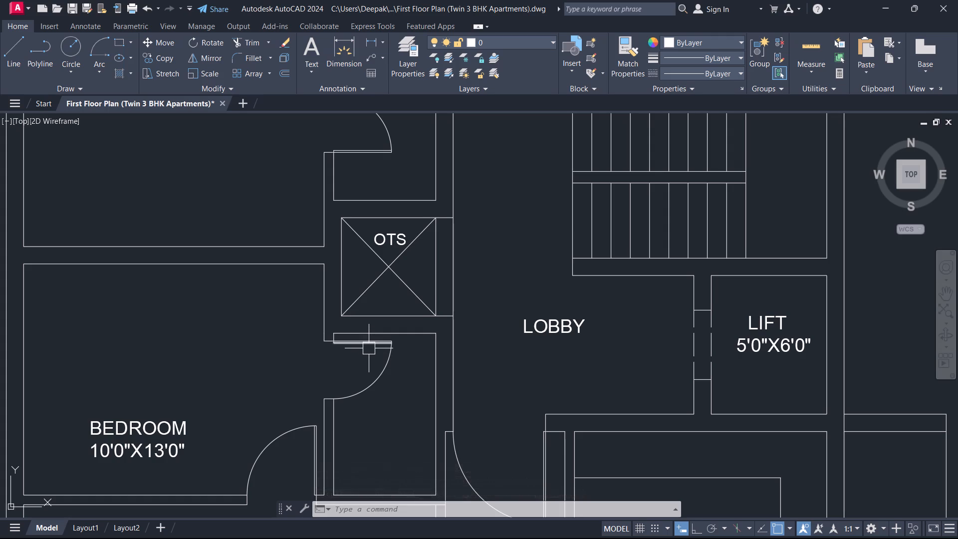
scroll(322, 359, down, 2)
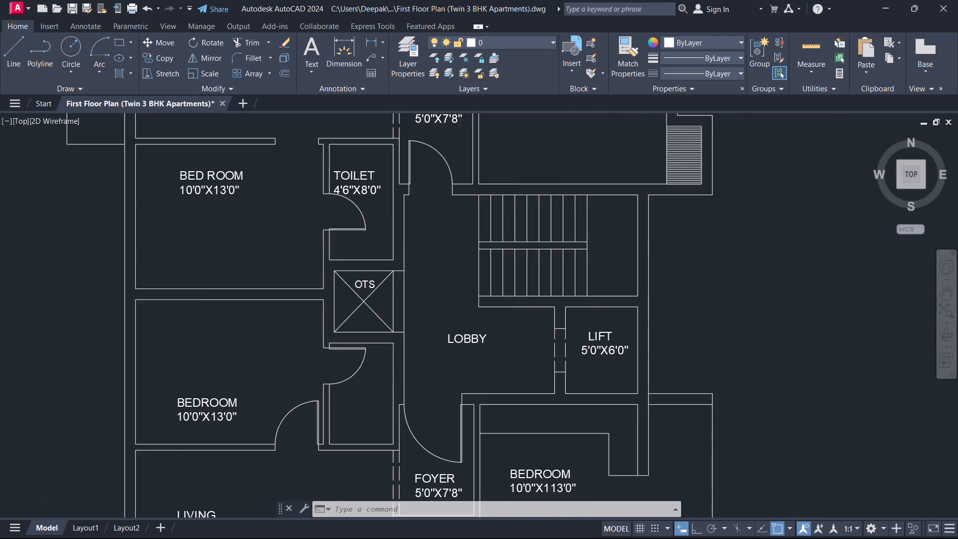
middle_drag(269, 365, 392, 396)
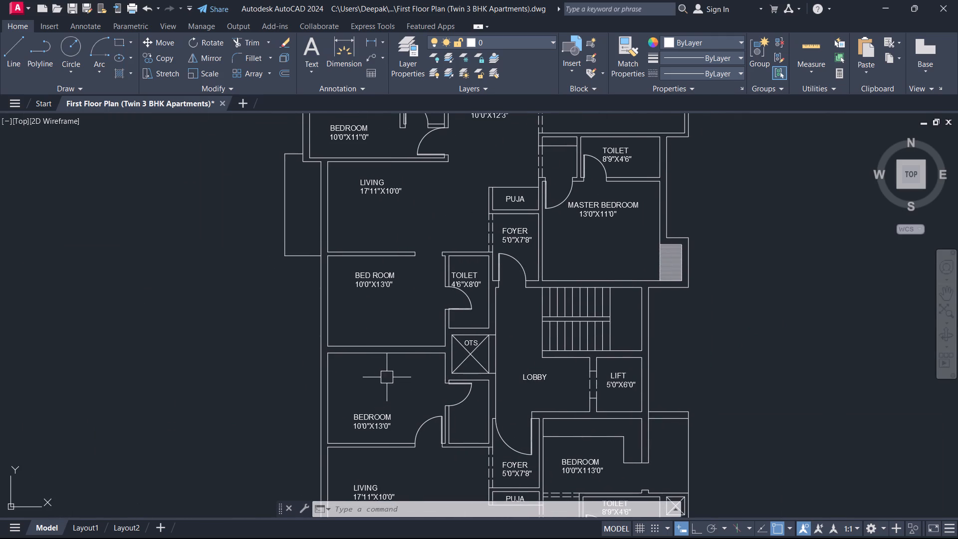
scroll(400, 373, down, 1)
middle_drag(410, 379, 464, 332)
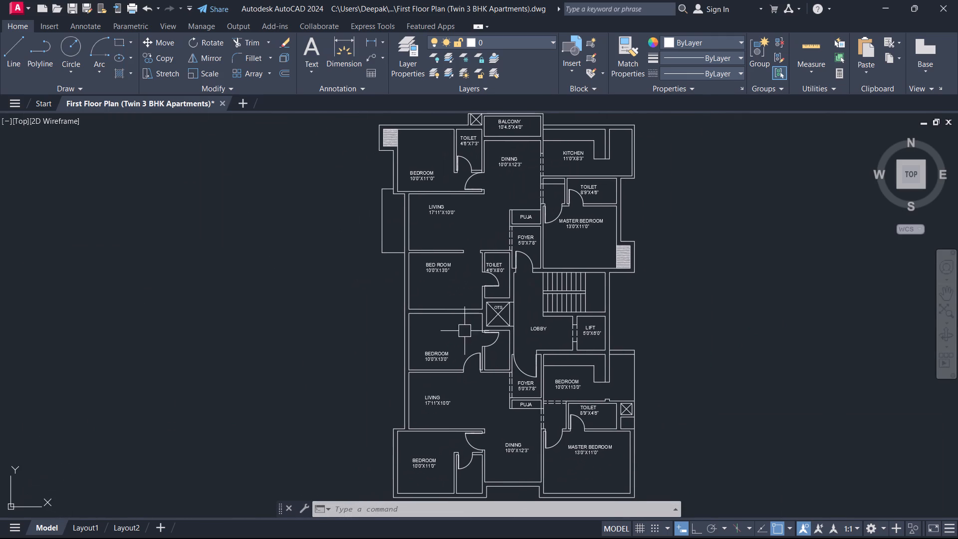
scroll(492, 356, up, 1)
scroll(513, 279, up, 3)
middle_drag(526, 222, 593, 407)
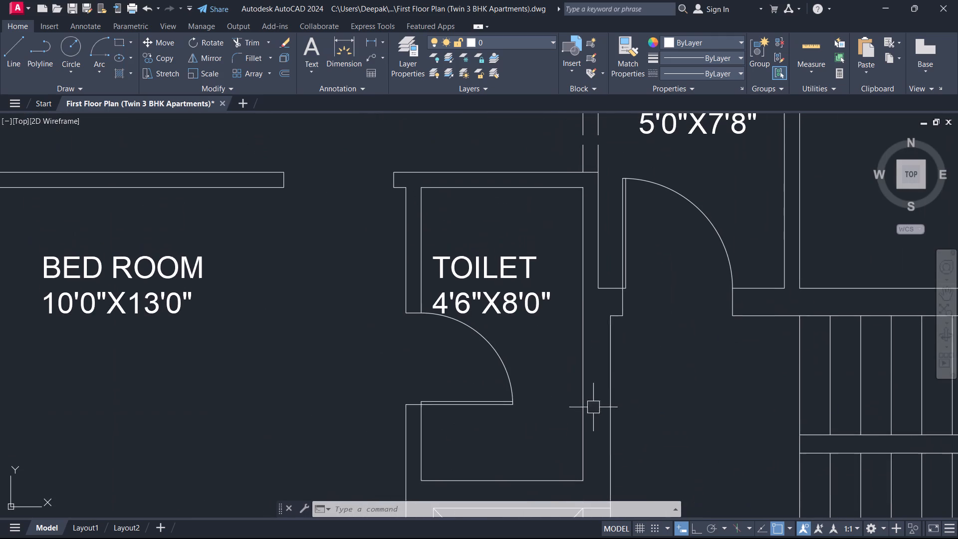
click(547, 319)
click(536, 303)
text(CO)
key(space)
drag(515, 295, 516, 305)
middle_drag(527, 435, 540, 358)
scroll(538, 371, down, 3)
scroll(550, 428, up, 1)
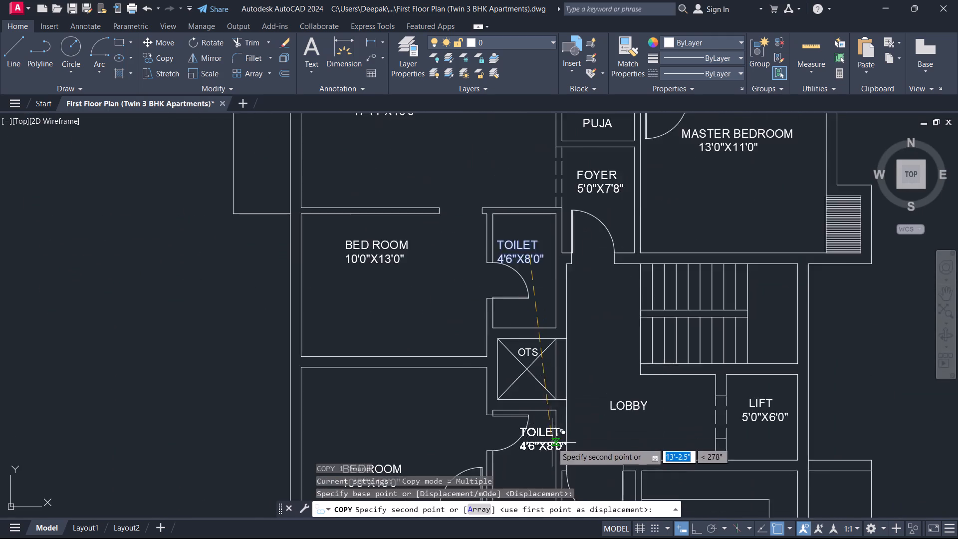
scroll(552, 443, up, 4)
middle_drag(539, 462, 591, 327)
scroll(545, 419, down, 2)
middle_drag(545, 419, 553, 379)
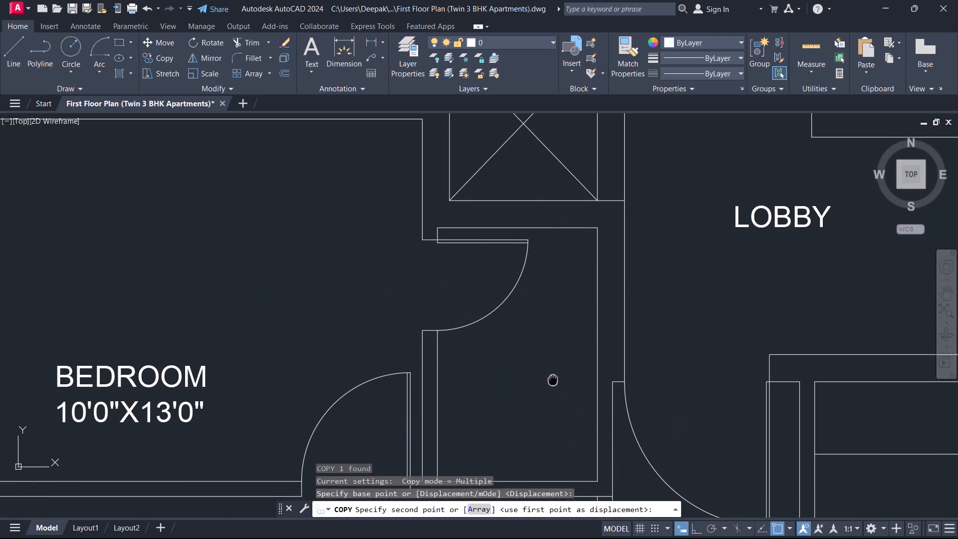
click(544, 389)
key(Escape)
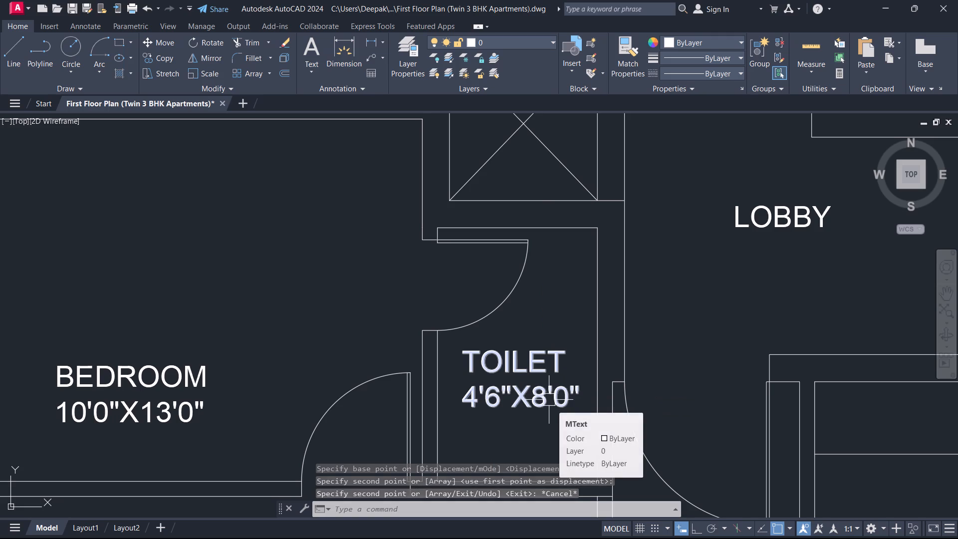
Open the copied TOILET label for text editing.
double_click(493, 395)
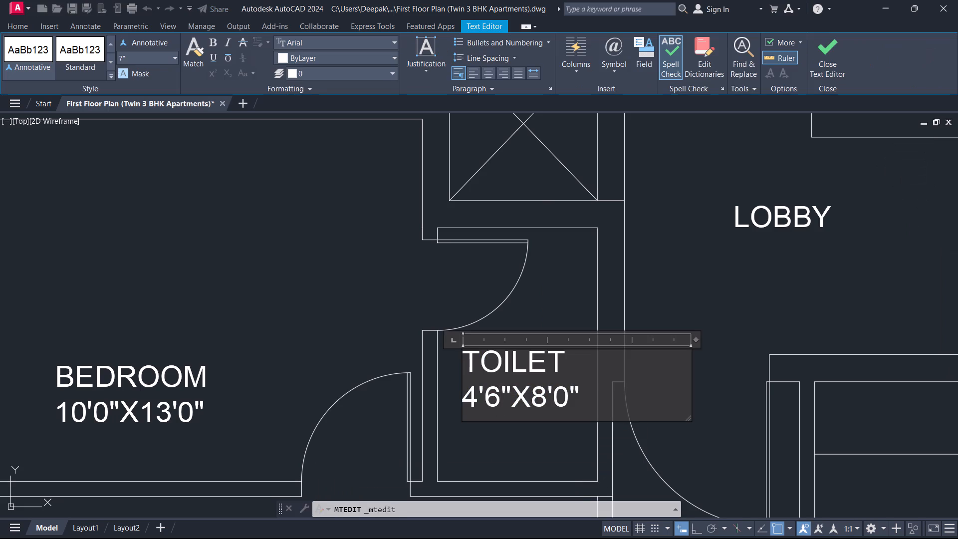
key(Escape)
Draw a 3' door leaf line south into the 10'0"X13'0" BED ROOM from the lower corner of the opening's east jamb.
scroll(497, 376, down, 3)
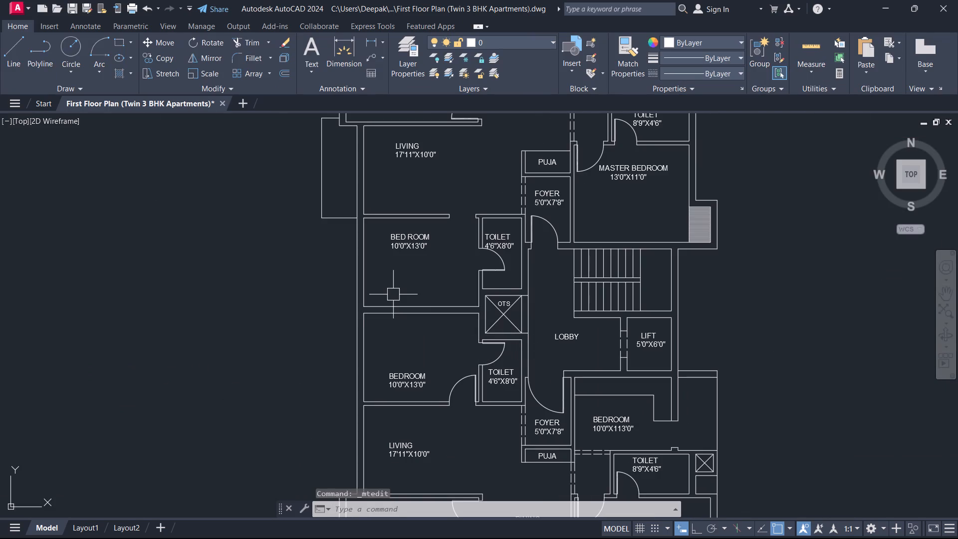
middle_drag(393, 294, 356, 308)
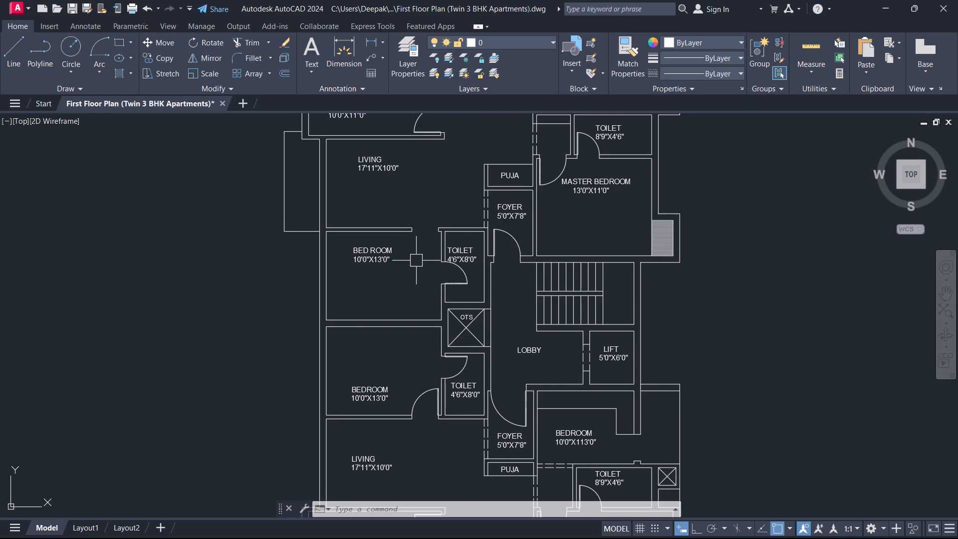
key(l)
key(space)
scroll(426, 245, up, 3)
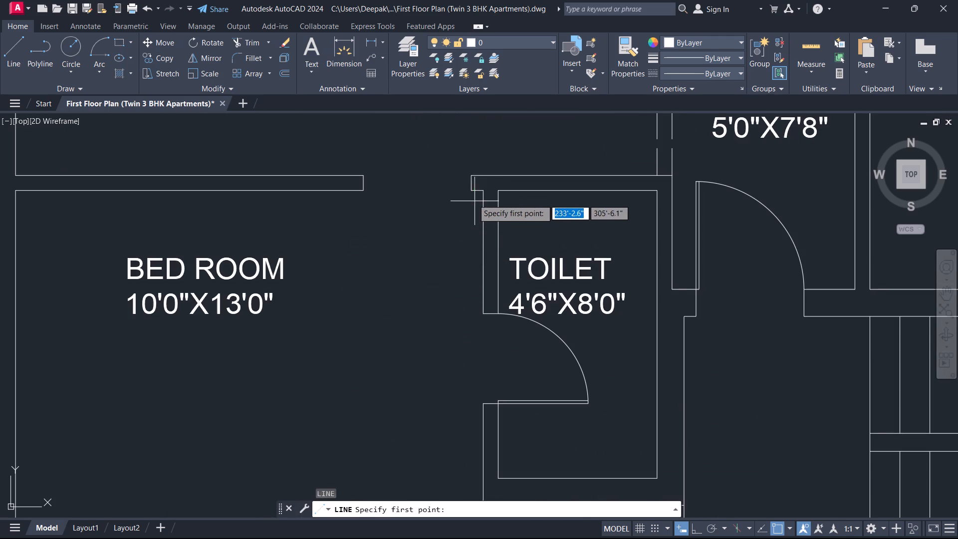
click(472, 193)
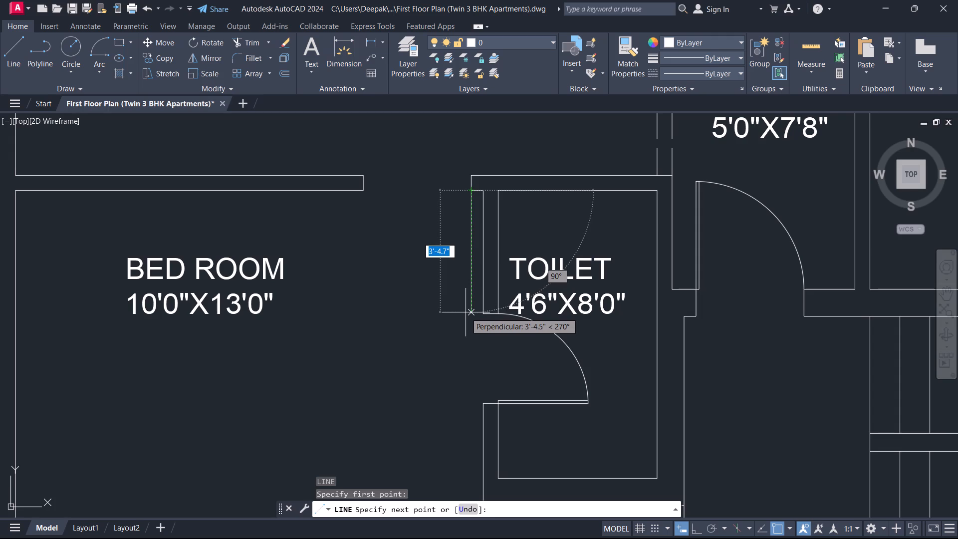
text(3')
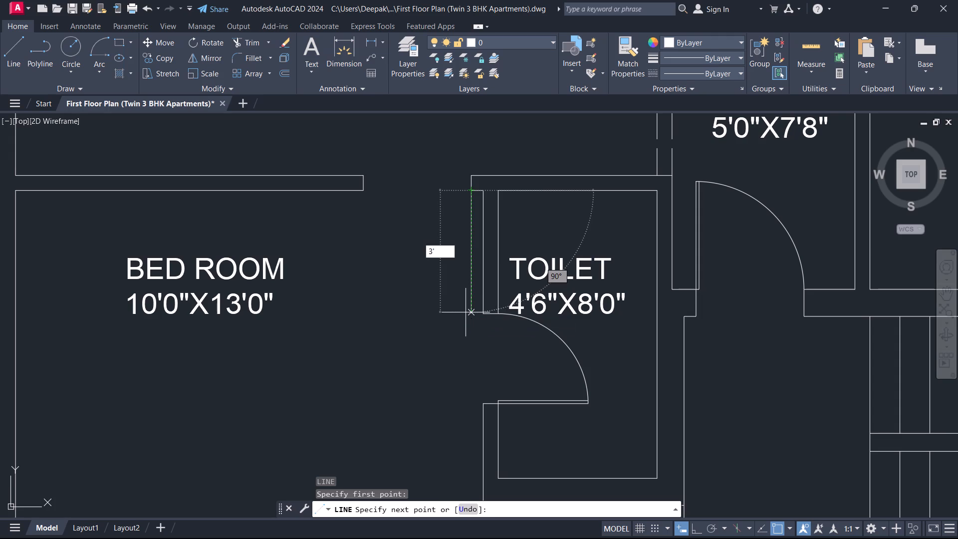
key(Return)
key(Escape)
Offset the 3' door leaf line 1" west to give the leaf its thickness.
text(O)
key(space)
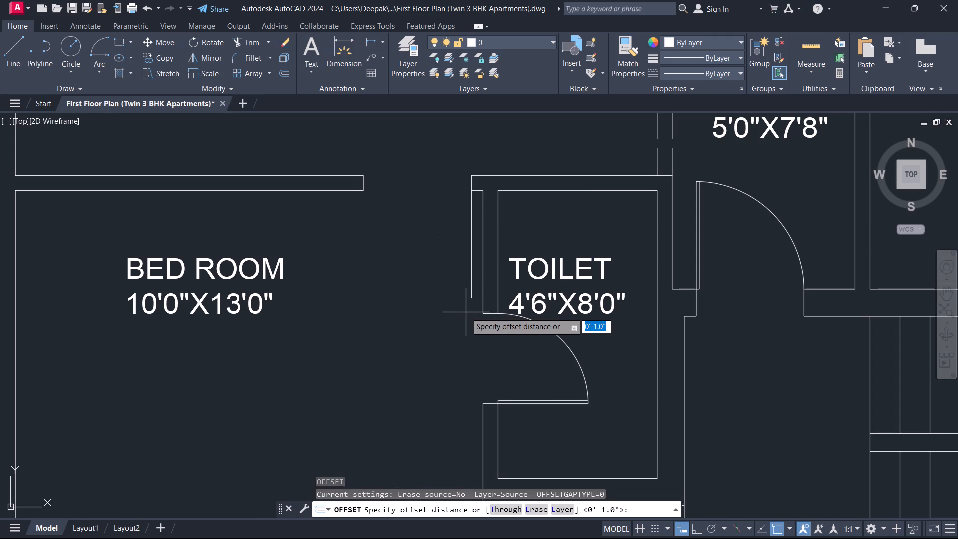
key(1)
key(Return)
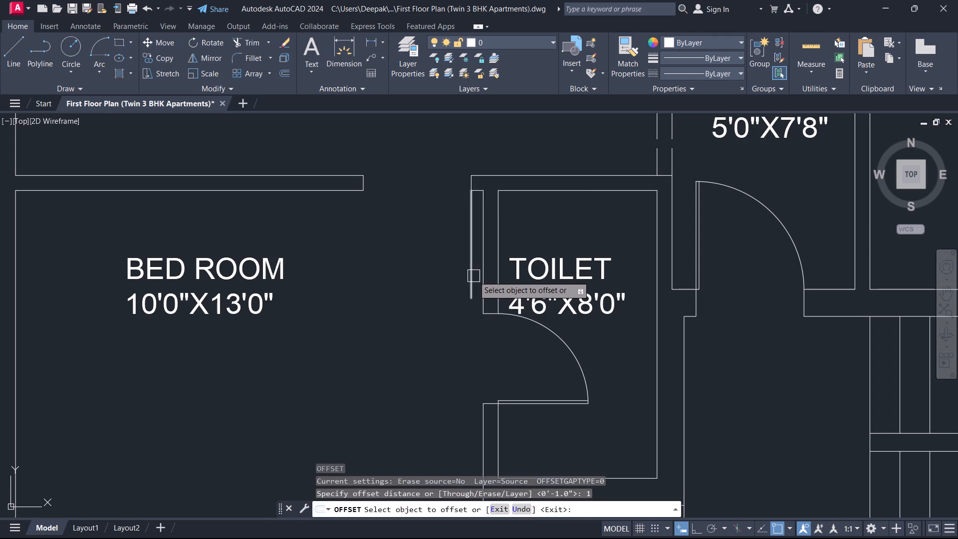
click(474, 276)
click(462, 271)
key(Escape)
Close the hinge end of the BED ROOM door leaf with a short line joining its two long edges.
key(l)
key(space)
scroll(460, 251, up, 2)
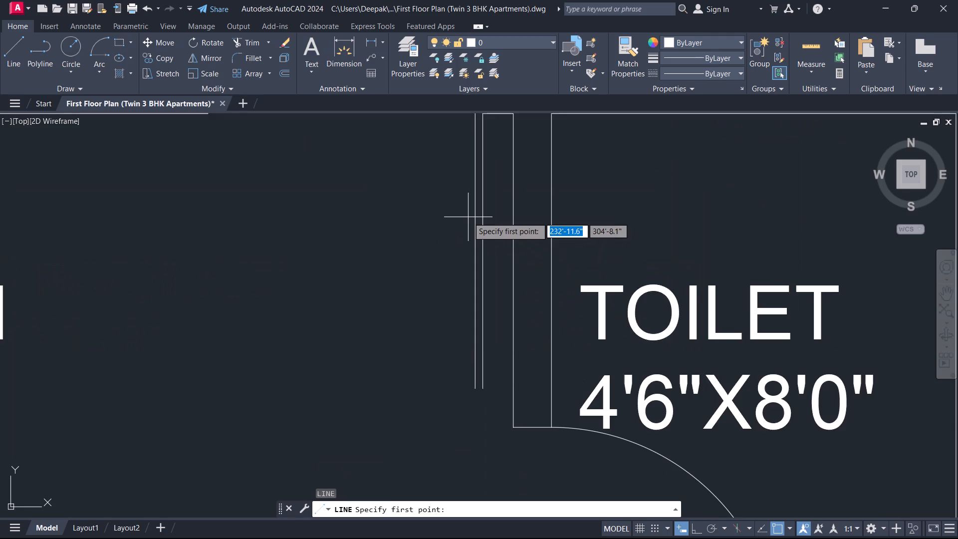
middle_drag(468, 217, 383, 405)
click(389, 302)
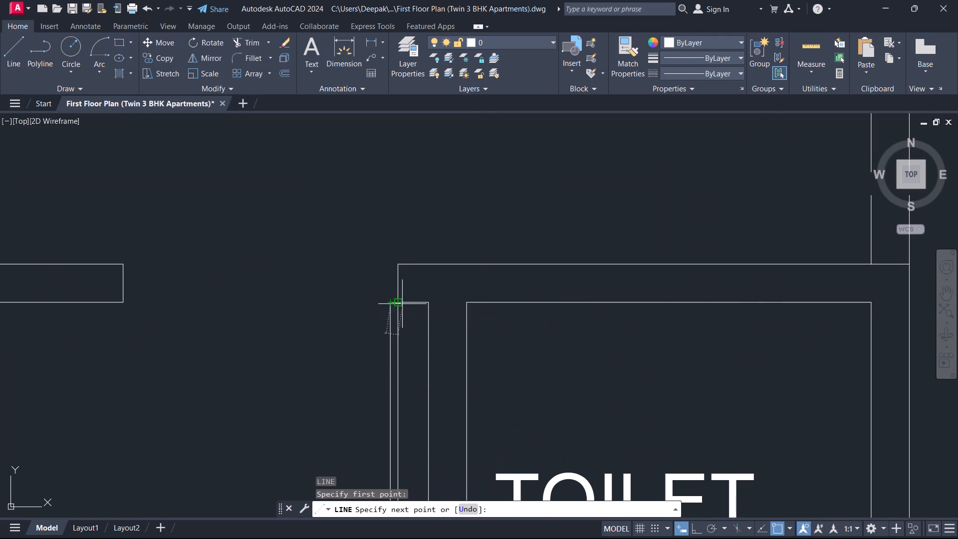
click(402, 304)
key(Escape)
Draw the BED ROOM door's swing arc, centred on the hinge, from the west jamb's lower corner to the leaf's free end.
scroll(363, 330, down, 3)
middle_drag(347, 346, 446, 275)
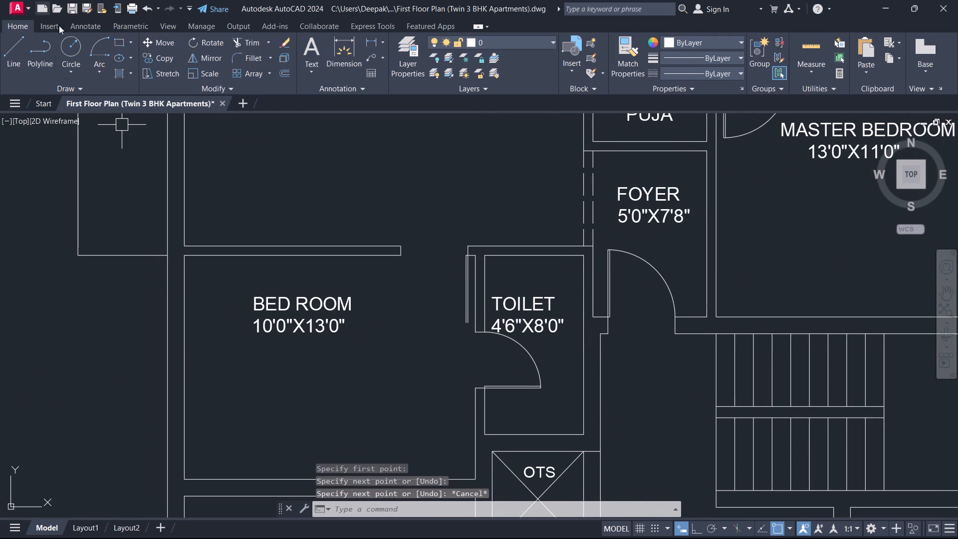
click(100, 55)
scroll(451, 317, up, 1)
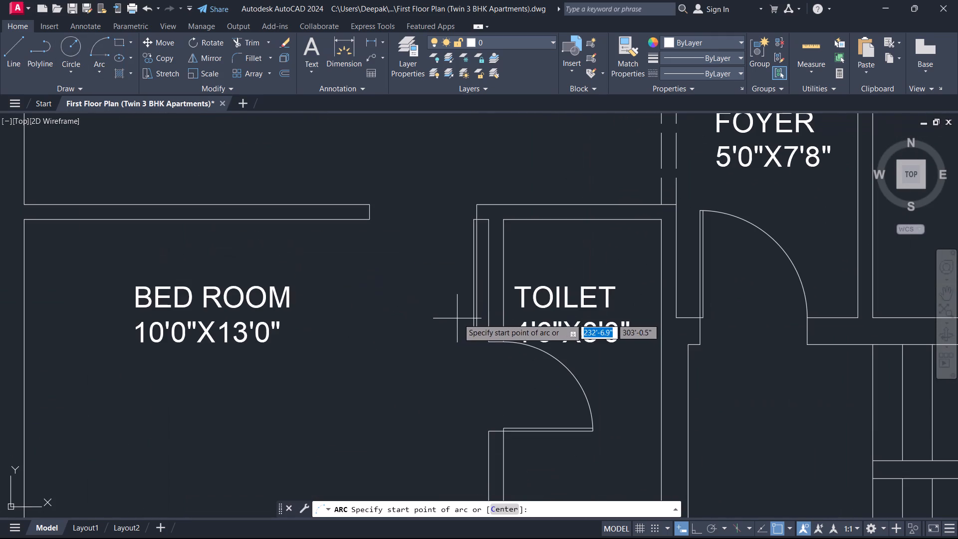
click(368, 221)
scroll(445, 212, up, 1)
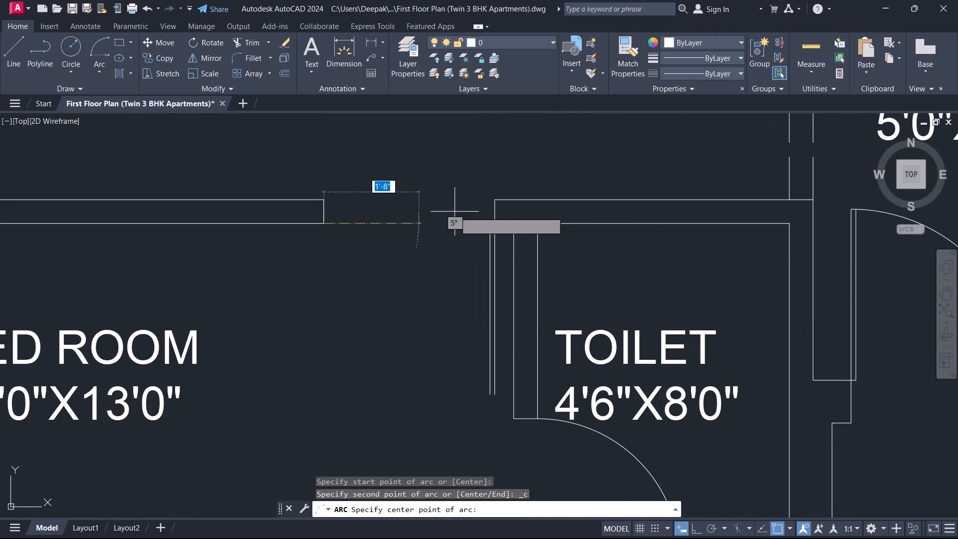
scroll(364, 225, up, 2)
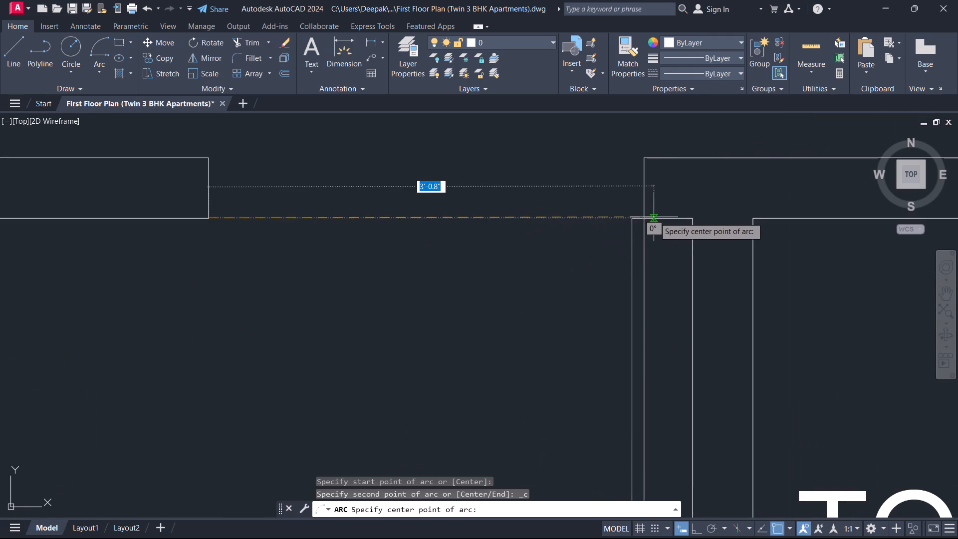
click(644, 216)
scroll(551, 293, down, 3)
middle_drag(551, 293, 548, 146)
scroll(579, 229, up, 3)
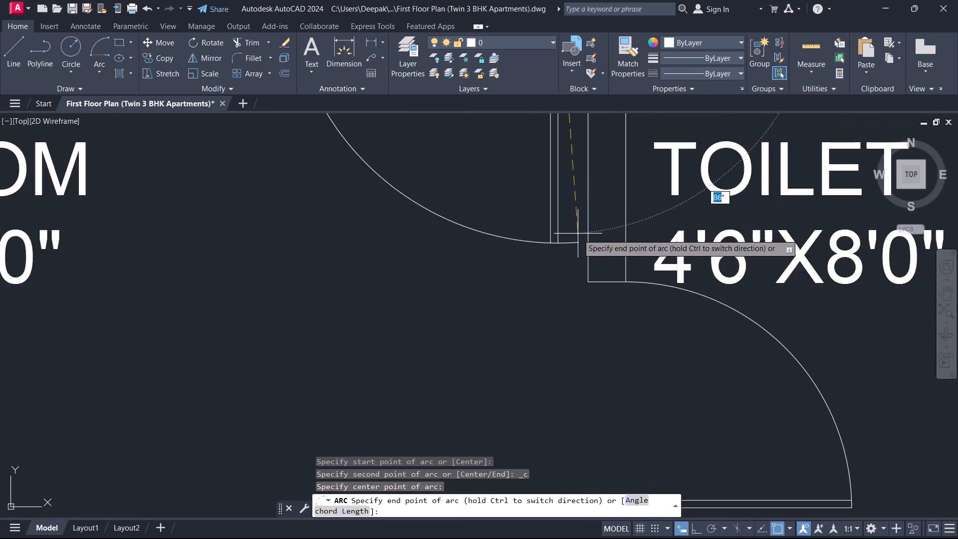
click(550, 248)
key(Escape)
Trim the west edge line of the BED ROOM door leaf where it extends past the swing arc.
scroll(547, 254, up, 3)
scroll(472, 231, up, 4)
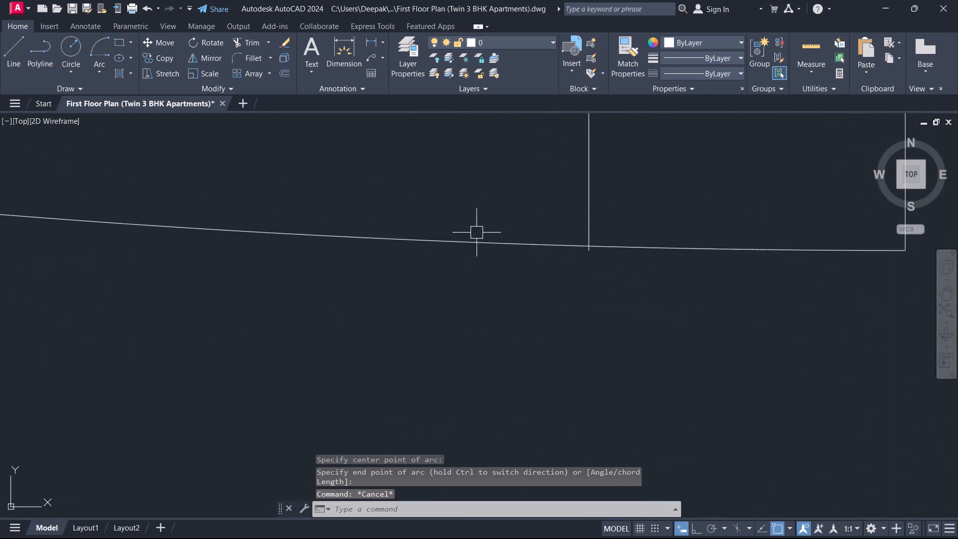
scroll(570, 247, up, 4)
key(t)
key(r)
key(space)
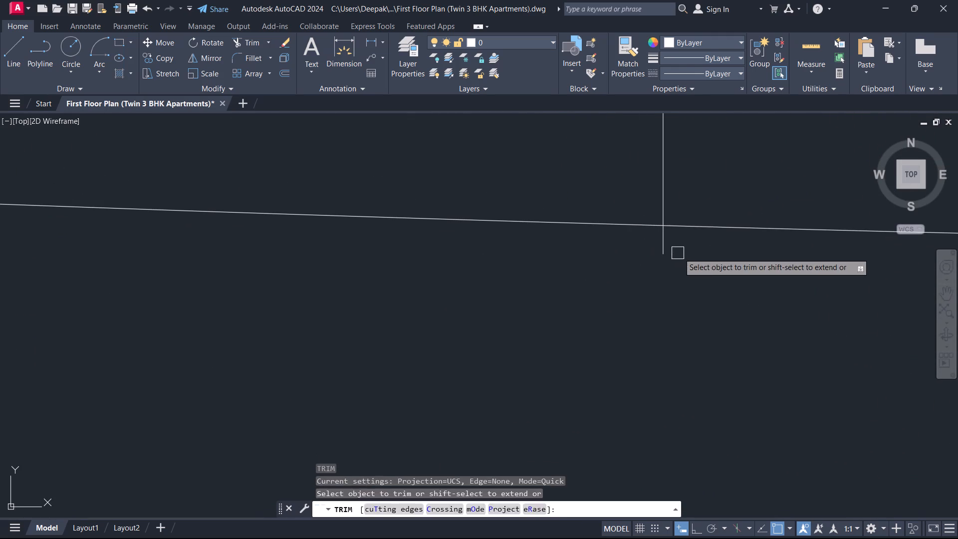
click(685, 254)
click(624, 237)
key(Escape)
With Ortho on, draw a horizontal line west across the LIVING room's west wall from the midpoint of its inner face.
scroll(604, 271, down, 5)
scroll(600, 276, up, 1)
scroll(600, 276, down, 10)
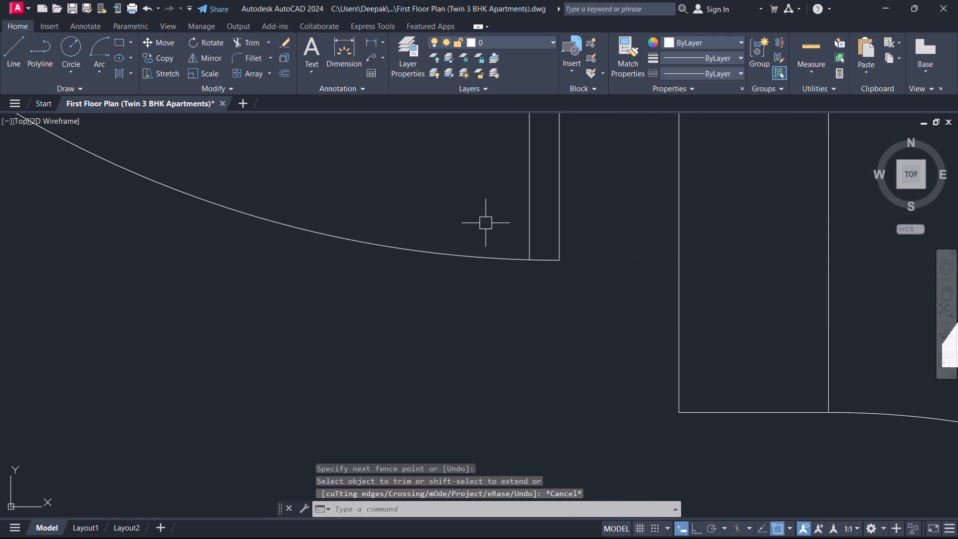
scroll(485, 223, down, 3)
scroll(451, 178, down, 3)
middle_drag(451, 178, 490, 303)
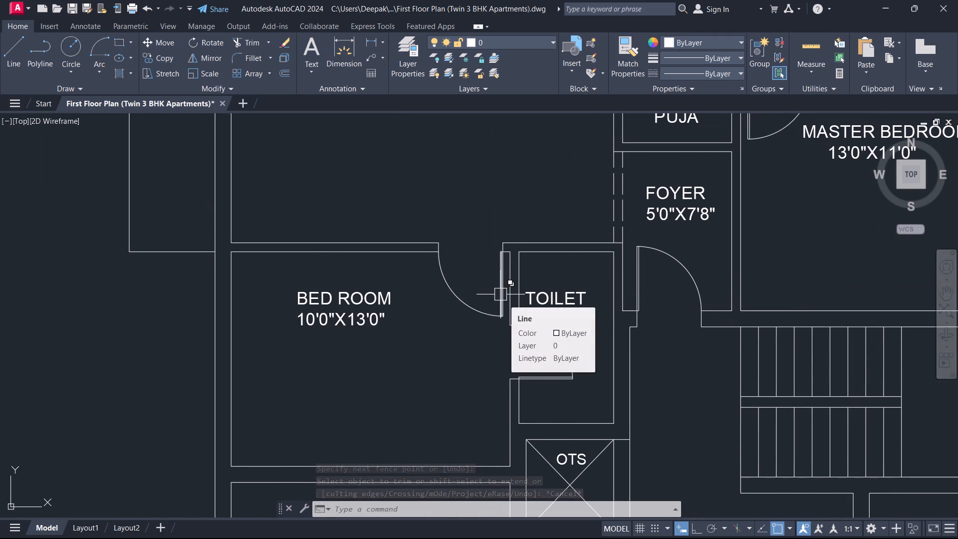
scroll(477, 315, down, 1)
middle_drag(477, 315, 507, 378)
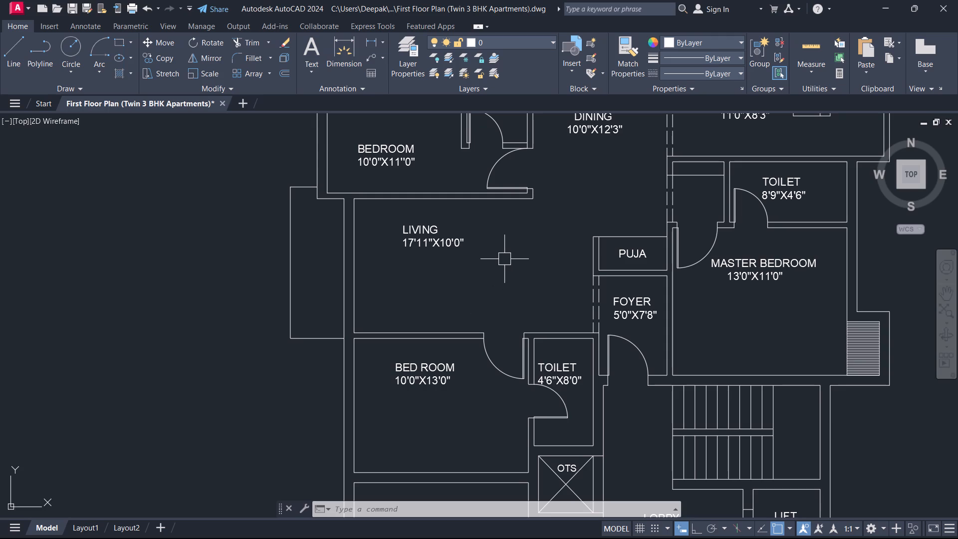
scroll(505, 259, down, 2)
scroll(473, 255, up, 2)
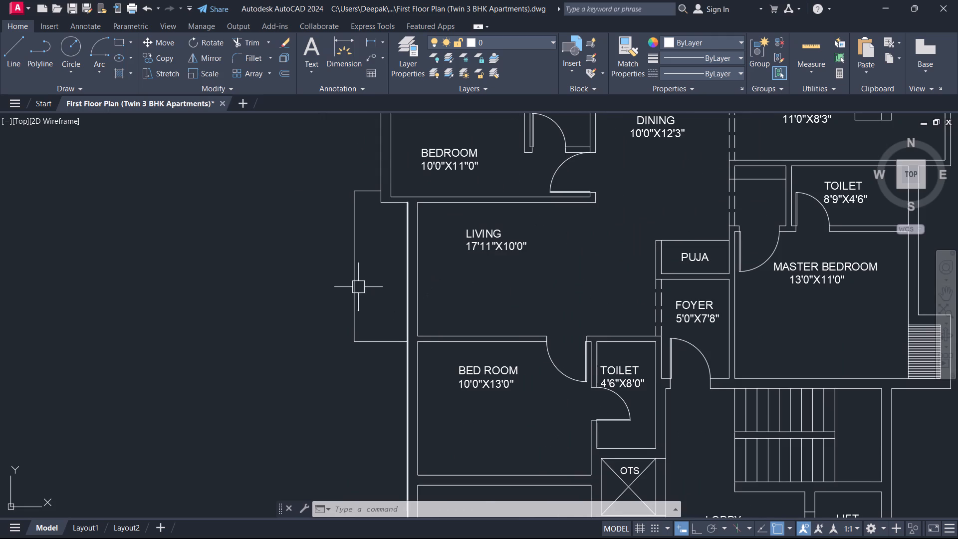
scroll(421, 264, up, 1)
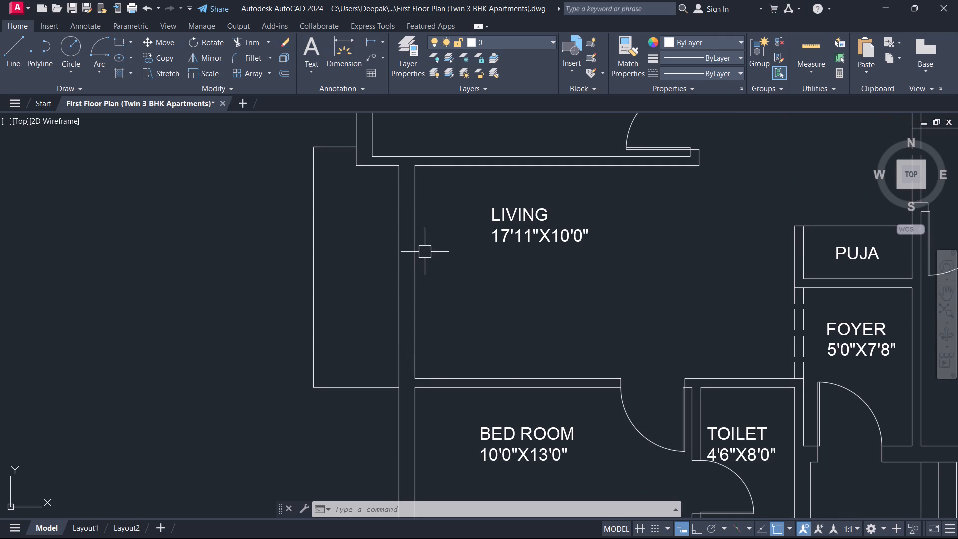
text(L)
key(space)
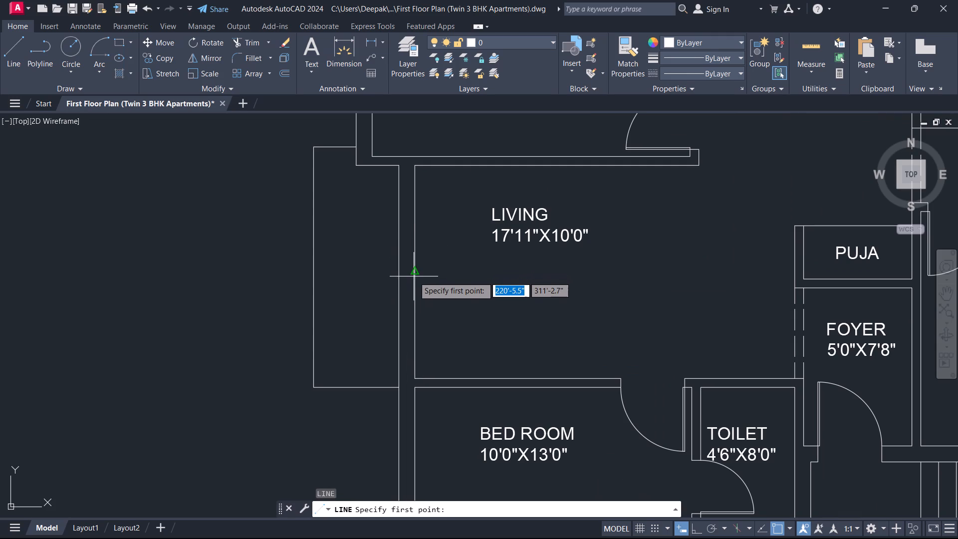
click(417, 273)
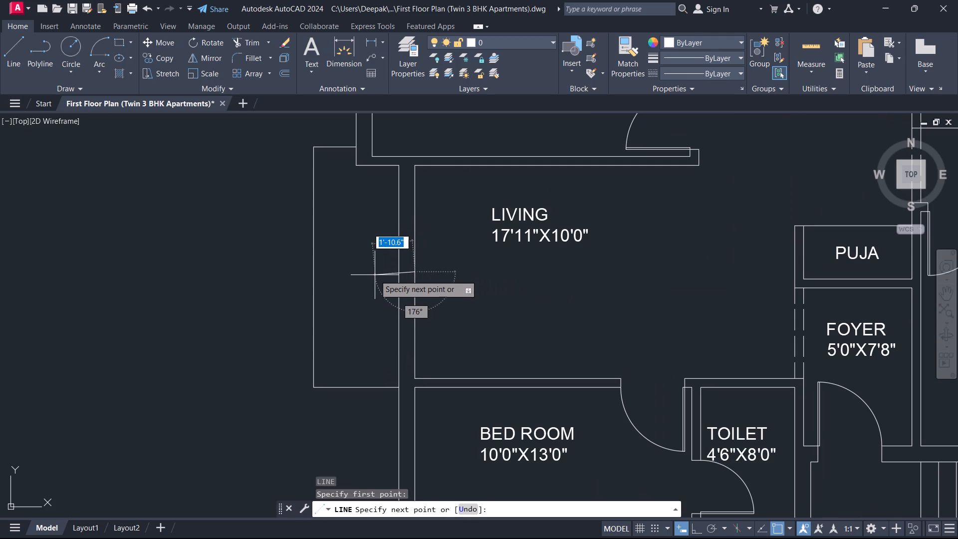
key(F8)
click(362, 265)
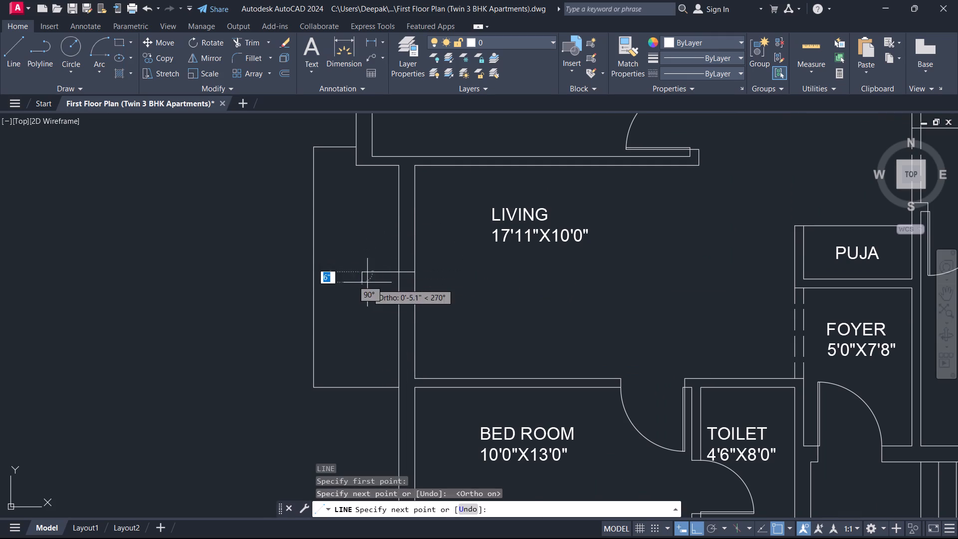
key(Escape)
Trim the part of the horizontal line that extends beyond the wall's outer face.
text(TR)
key(space)
click(373, 287)
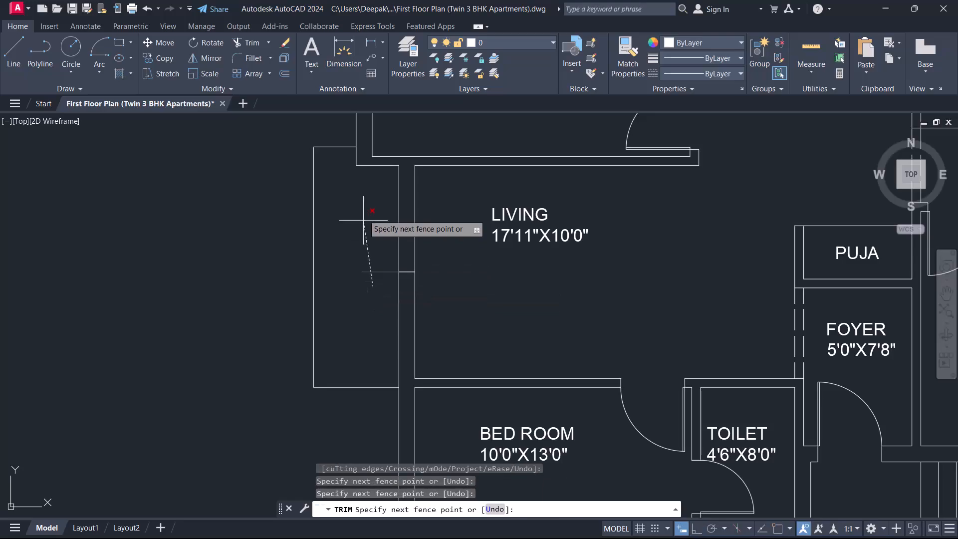
click(364, 214)
key(Escape)
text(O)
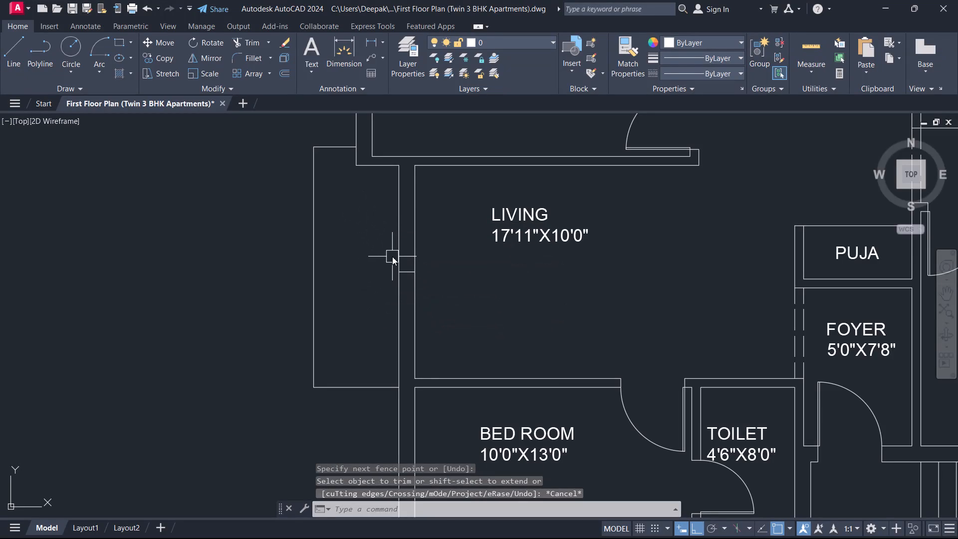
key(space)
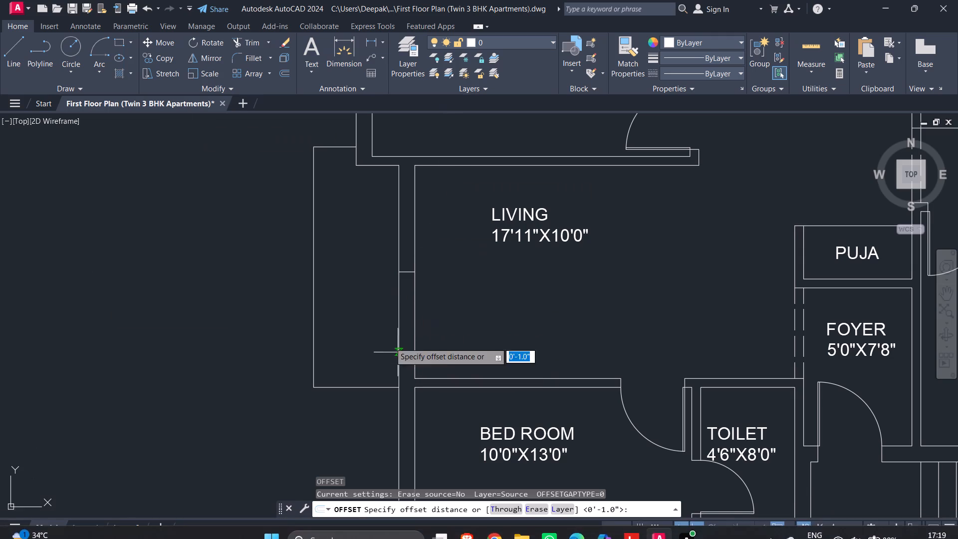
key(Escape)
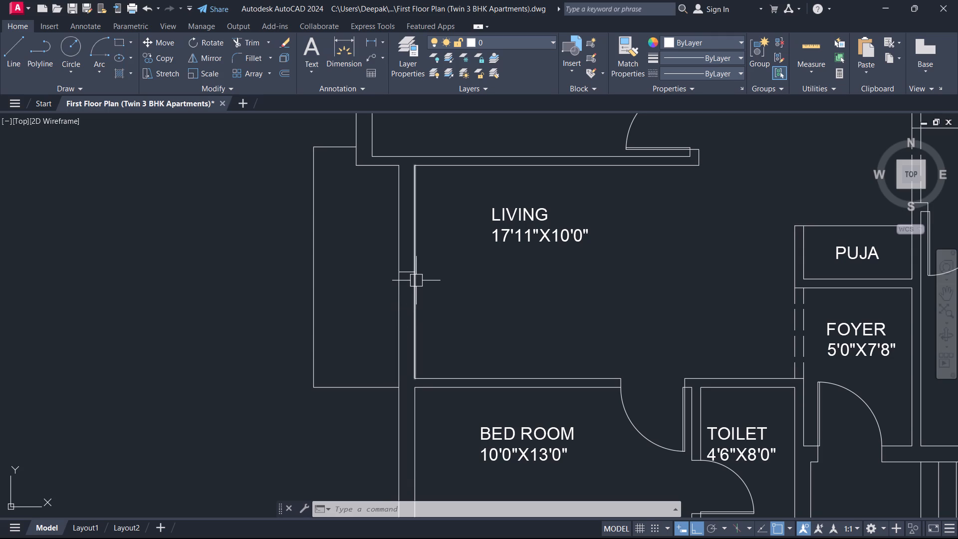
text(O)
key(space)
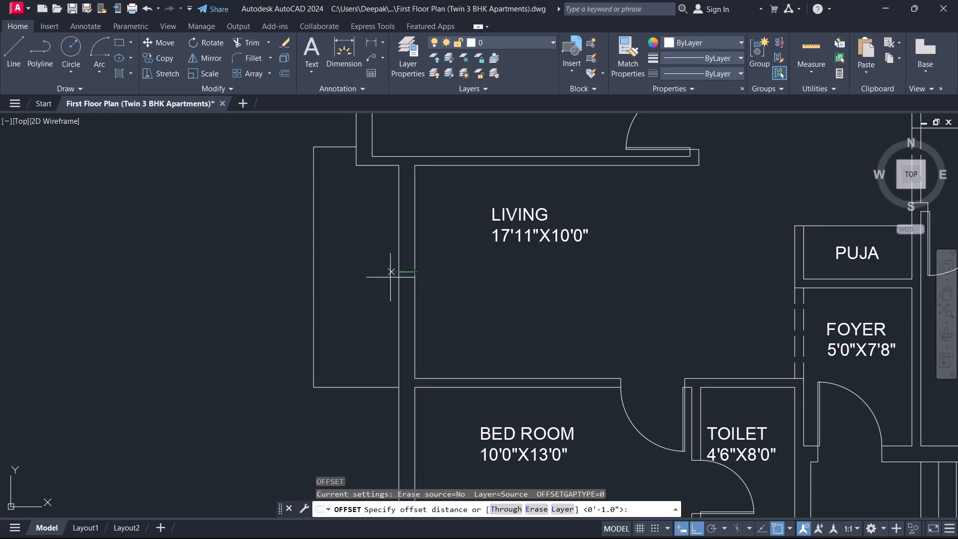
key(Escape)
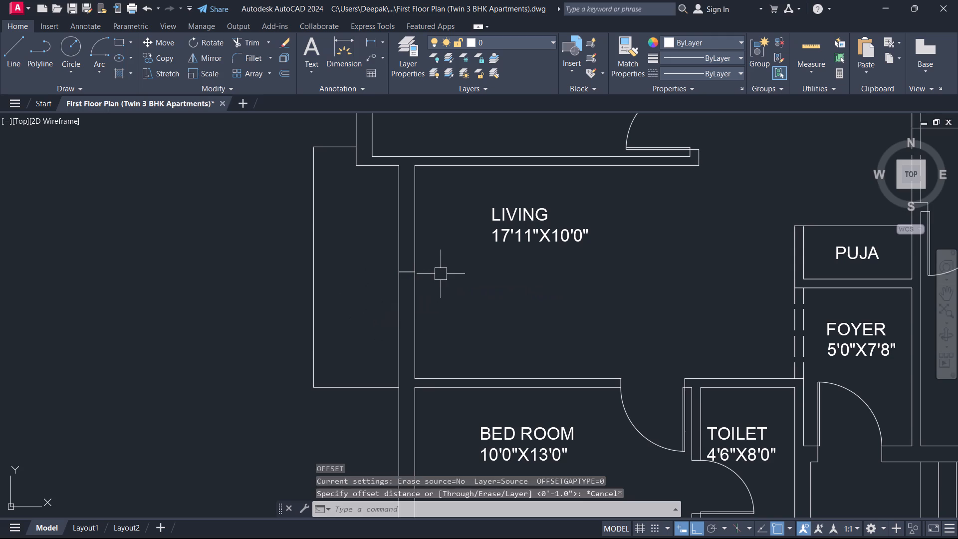
Offset the short line across the LIVING room's west wall 2' to the north and 2' to the south.
text(O)
key(space)
key(4)
key(BackSpace)
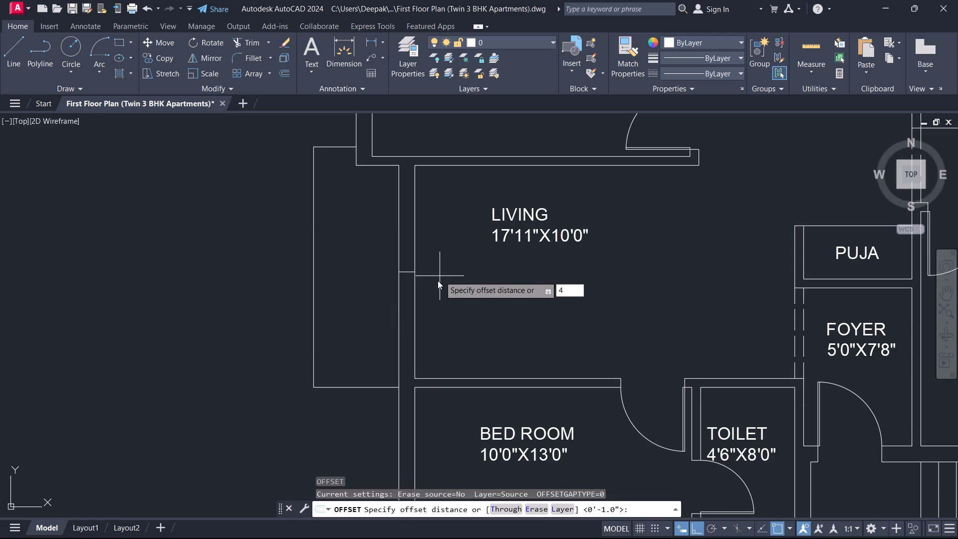
key(2)
key(apostrophe)
key(Return)
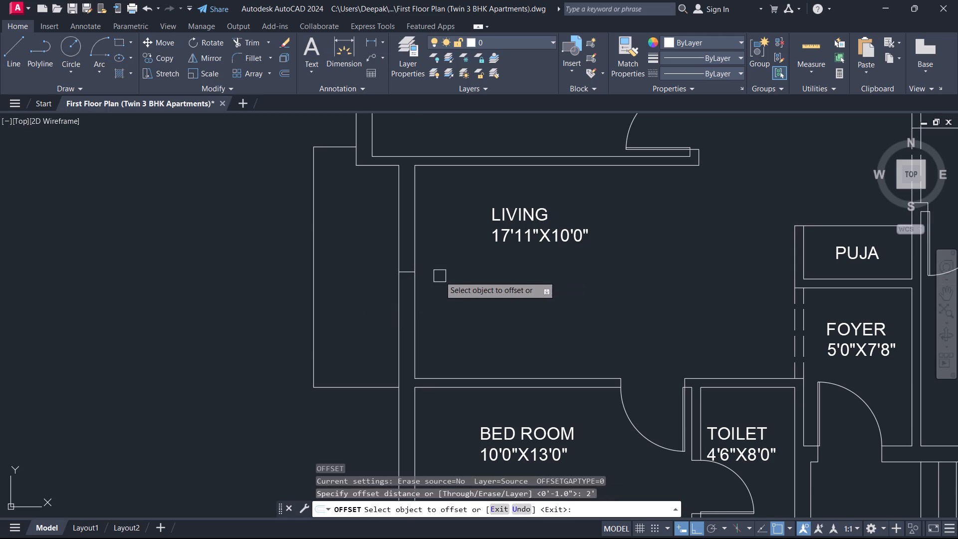
scroll(413, 277, up, 2)
click(407, 272)
click(395, 218)
click(399, 264)
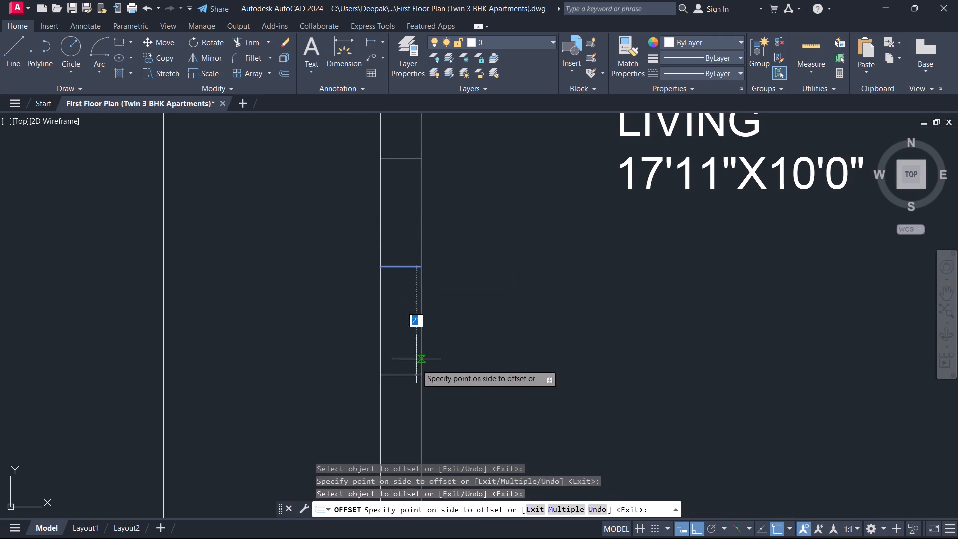
click(416, 370)
key(Escape)
Erase the original middle line between the two offset lines in the west wall.
click(403, 288)
click(390, 234)
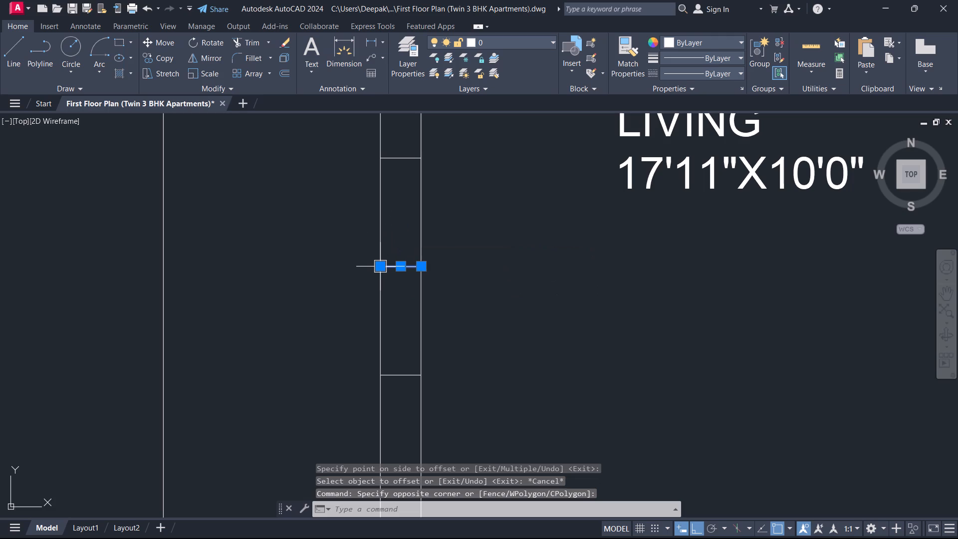
key(Delete)
scroll(394, 299, down, 3)
key(Delete)
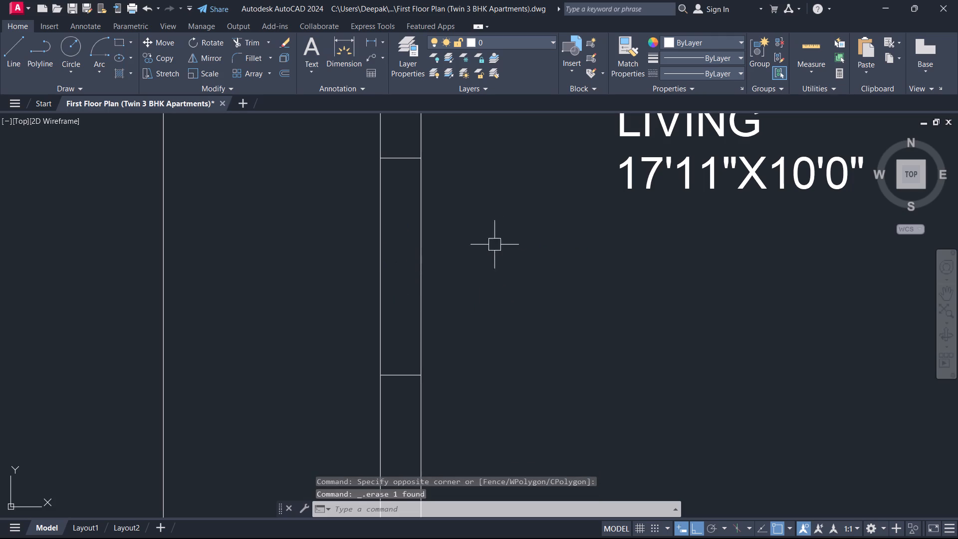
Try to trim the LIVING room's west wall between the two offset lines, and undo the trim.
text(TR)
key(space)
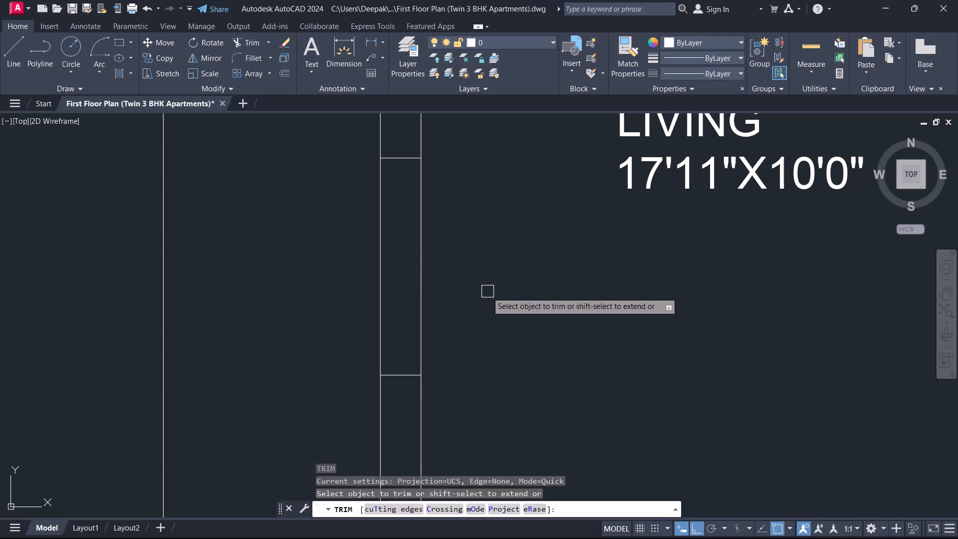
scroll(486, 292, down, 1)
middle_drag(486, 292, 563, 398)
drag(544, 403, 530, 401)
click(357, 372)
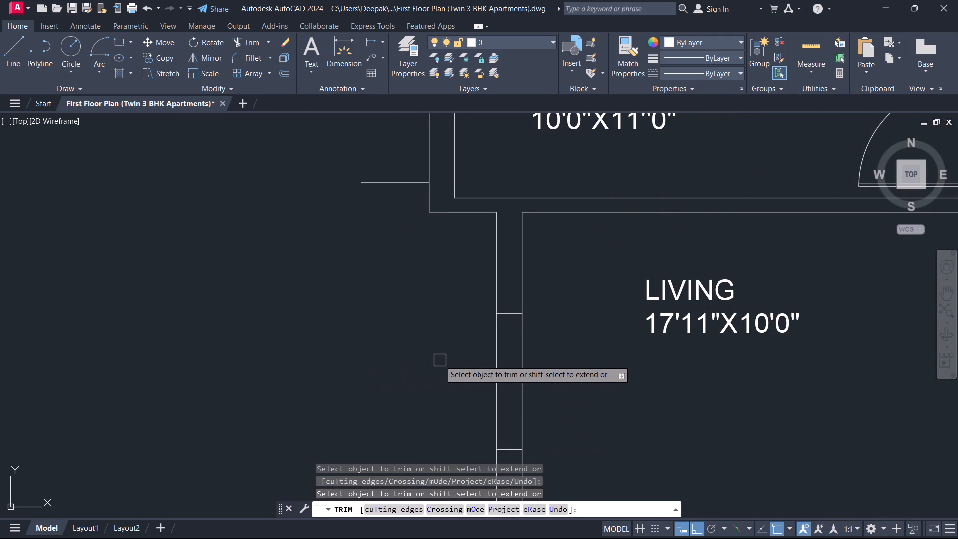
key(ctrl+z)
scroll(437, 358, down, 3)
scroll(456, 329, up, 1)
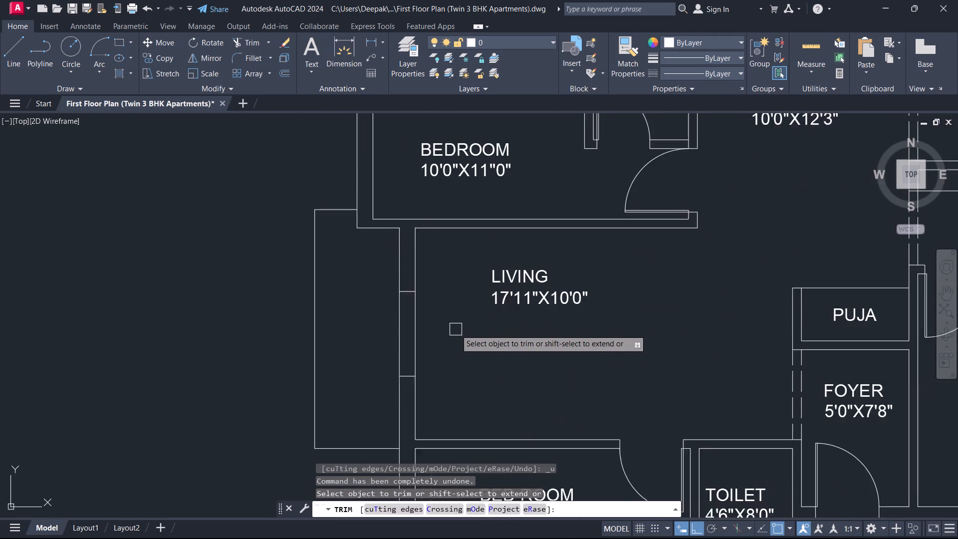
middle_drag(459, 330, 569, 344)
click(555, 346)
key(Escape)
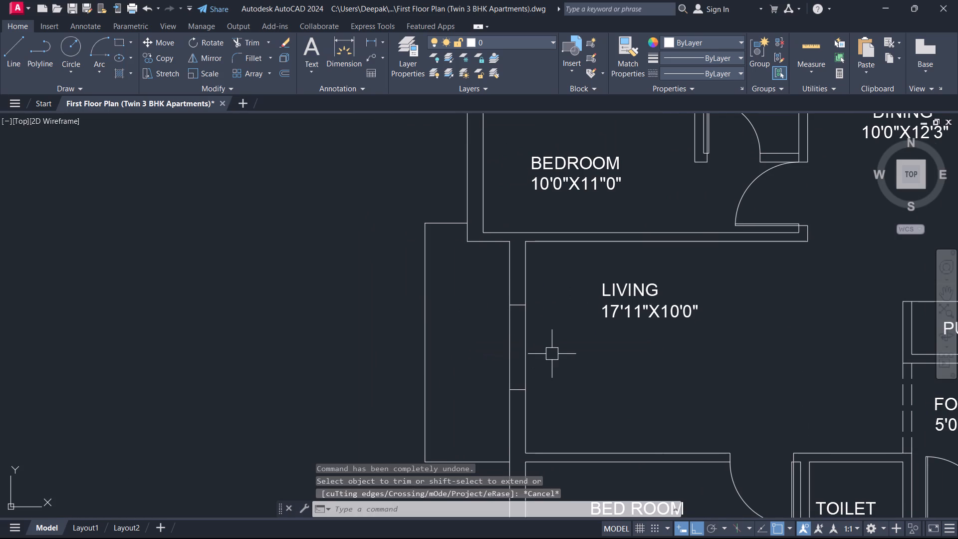
Trim both faces of the LIVING room's west wall between the two offset lines to form the balcony opening.
key(t)
text(R)
key(space)
click(552, 354)
click(495, 353)
key(Escape)
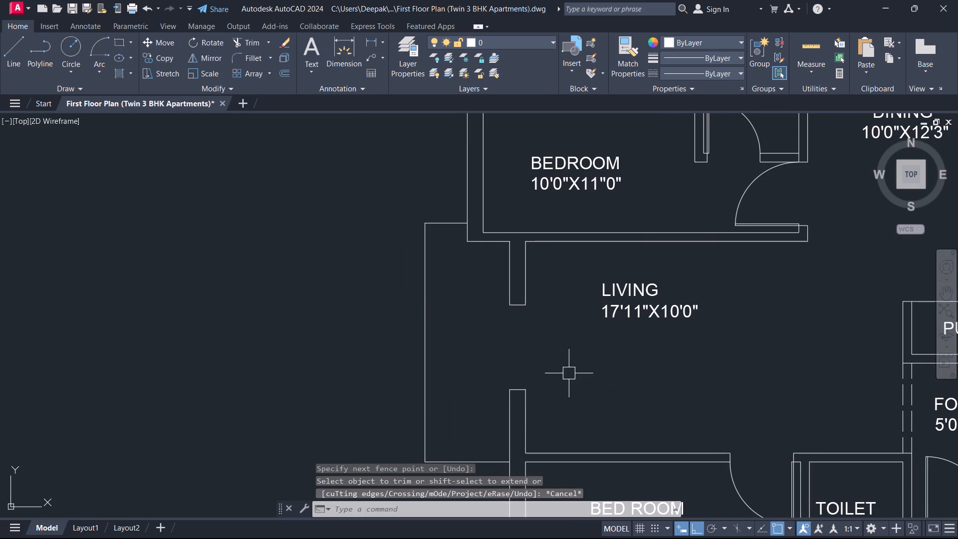
Move the LIVING 17'11"X10'0" label straight south, into the part of the room beside the bed room wall.
middle_drag(554, 374, 532, 356)
scroll(532, 356, down, 1)
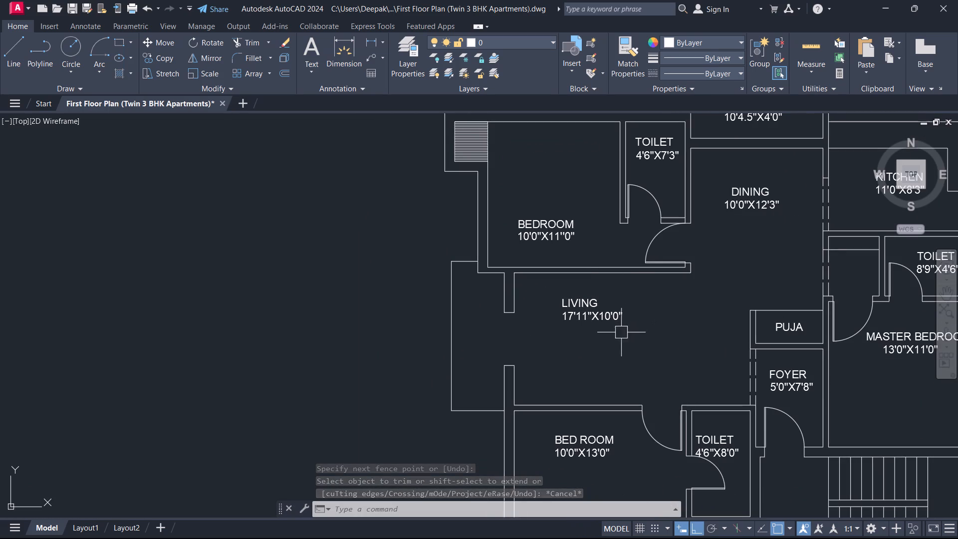
middle_drag(612, 354, 614, 348)
scroll(613, 351, up, 1)
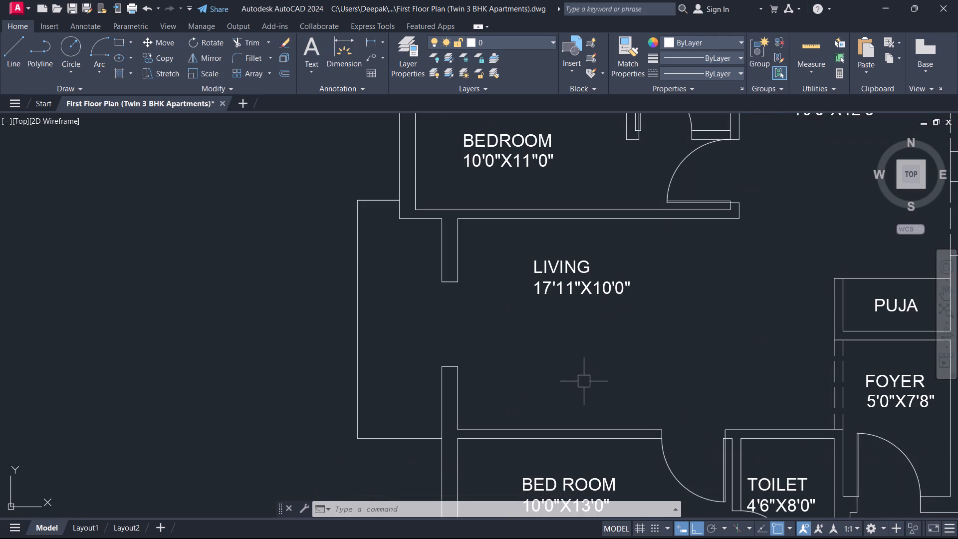
middle_click(564, 466)
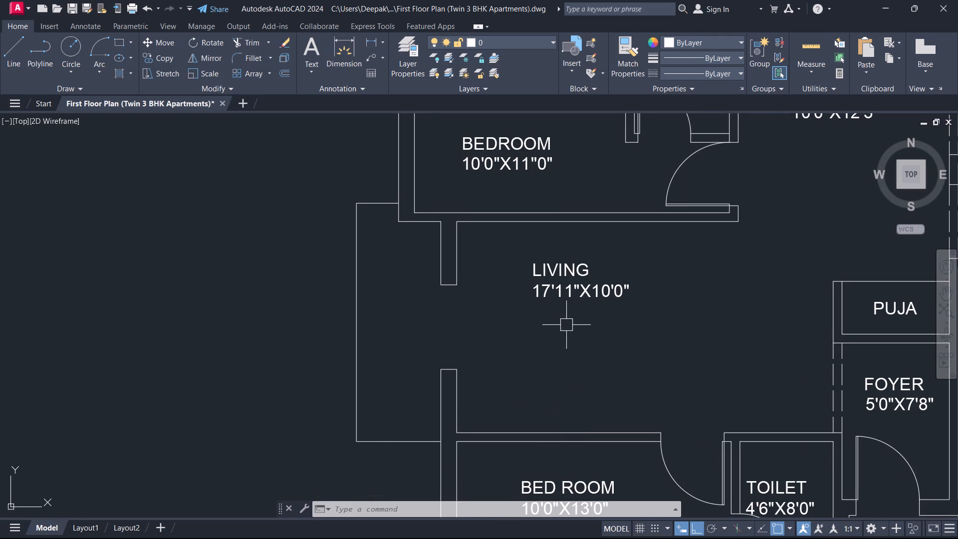
click(566, 322)
click(504, 280)
key(m)
key(space)
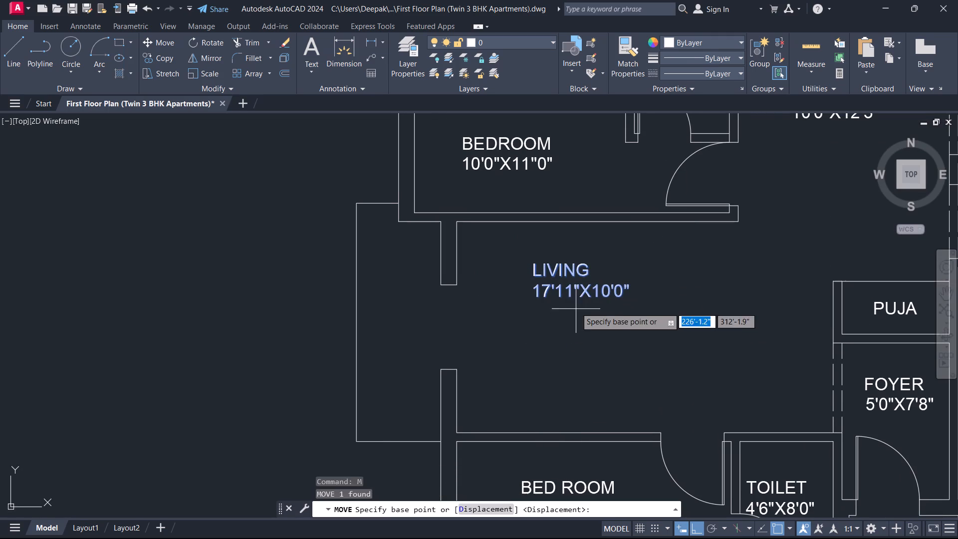
click(580, 295)
click(582, 381)
key(Escape)
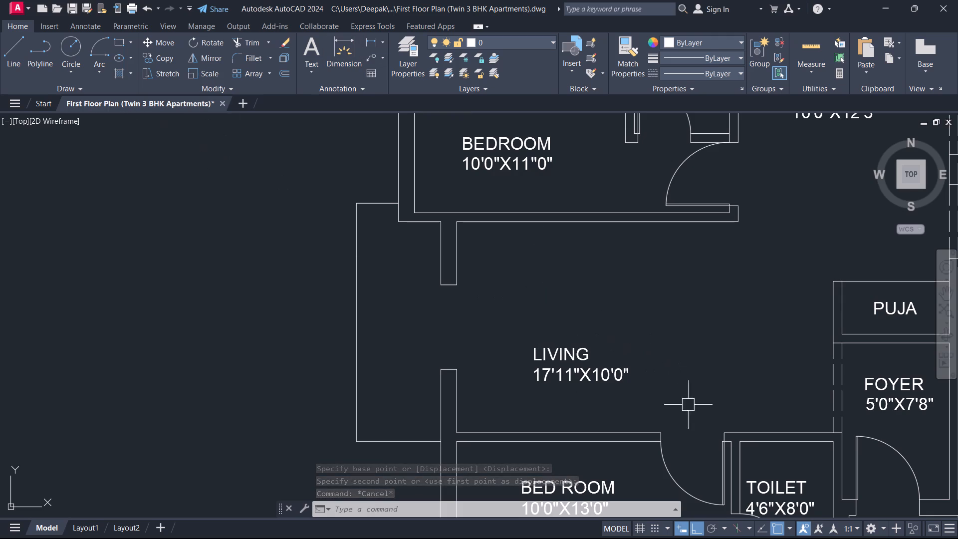
Offset the outer face of the lower apartment's west wall at the LIVING room 4' to the west for the balcony edge.
middle_drag(714, 459, 658, 390)
scroll(683, 422, up, 1)
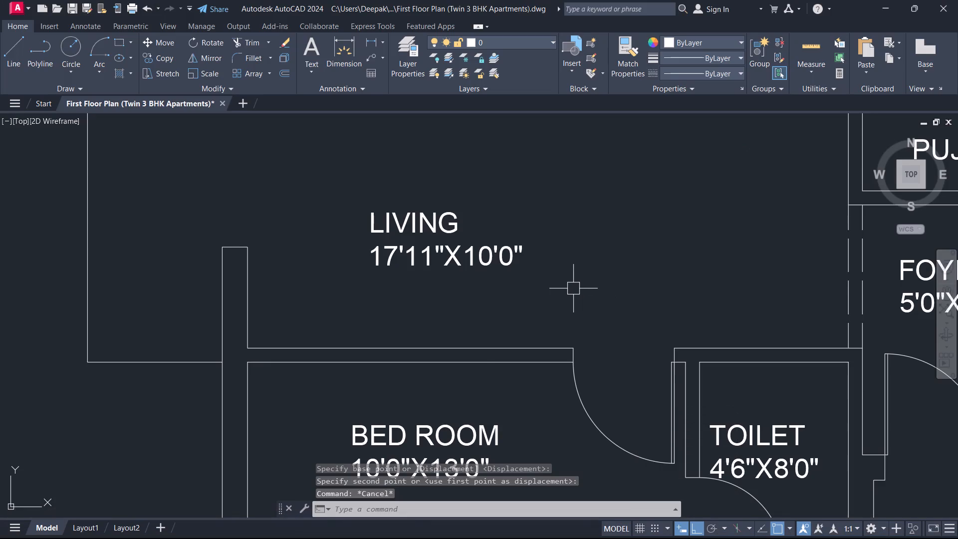
scroll(573, 288, down, 1)
middle_drag(573, 288, 587, 318)
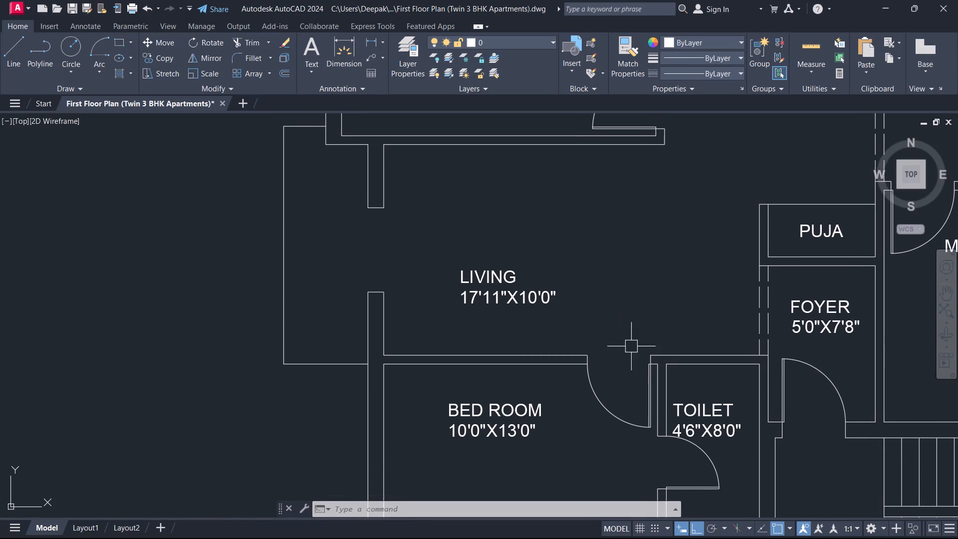
middle_drag(650, 380, 595, 268)
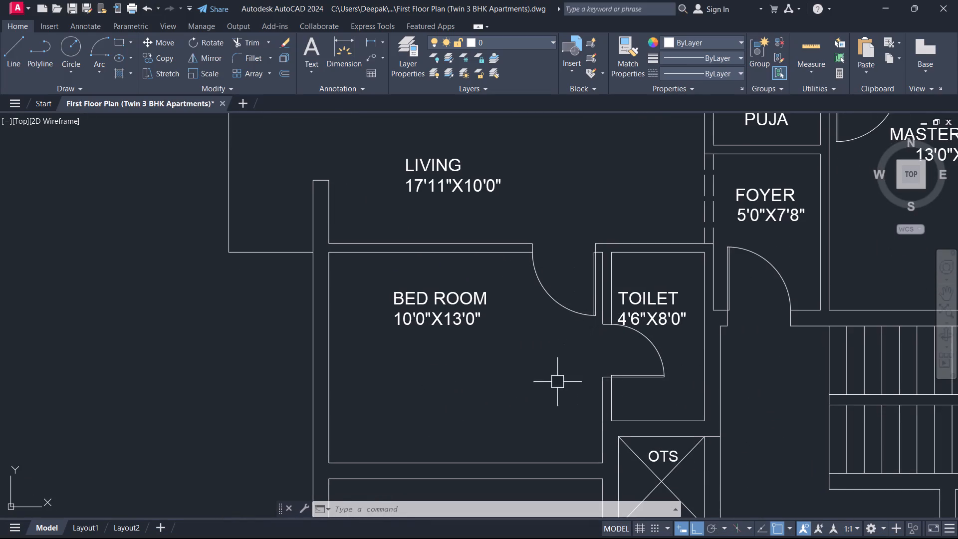
scroll(457, 397, down, 3)
middle_click(457, 397)
middle_drag(484, 407, 498, 224)
scroll(425, 366, up, 3)
middle_drag(487, 264, 672, 383)
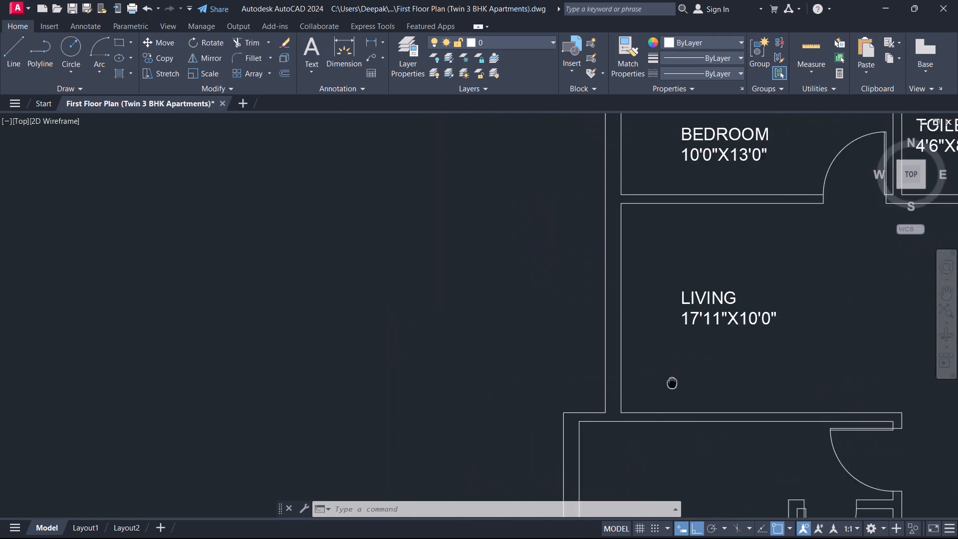
middle_drag(672, 383, 685, 404)
scroll(685, 404, down, 2)
scroll(670, 346, down, 3)
scroll(665, 328, up, 3)
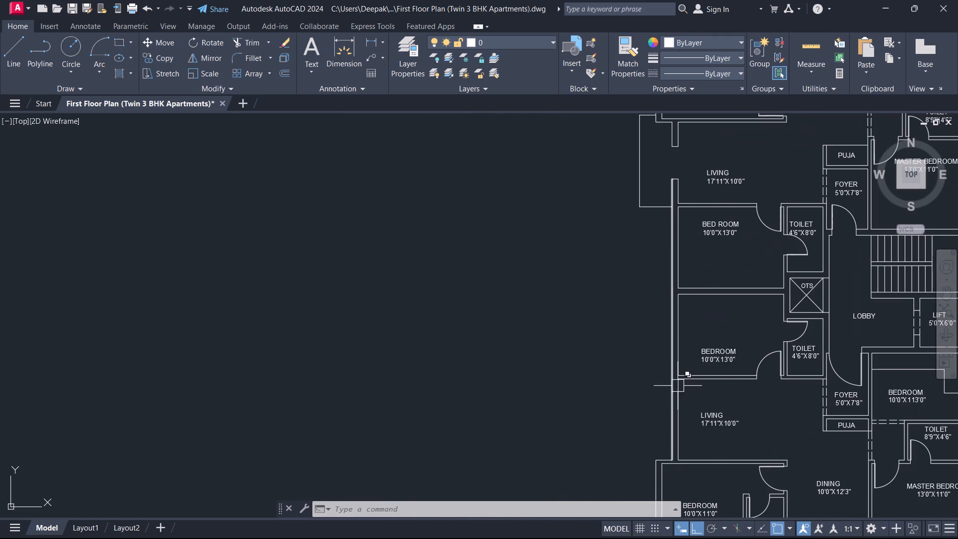
scroll(675, 445, up, 2)
scroll(653, 444, down, 2)
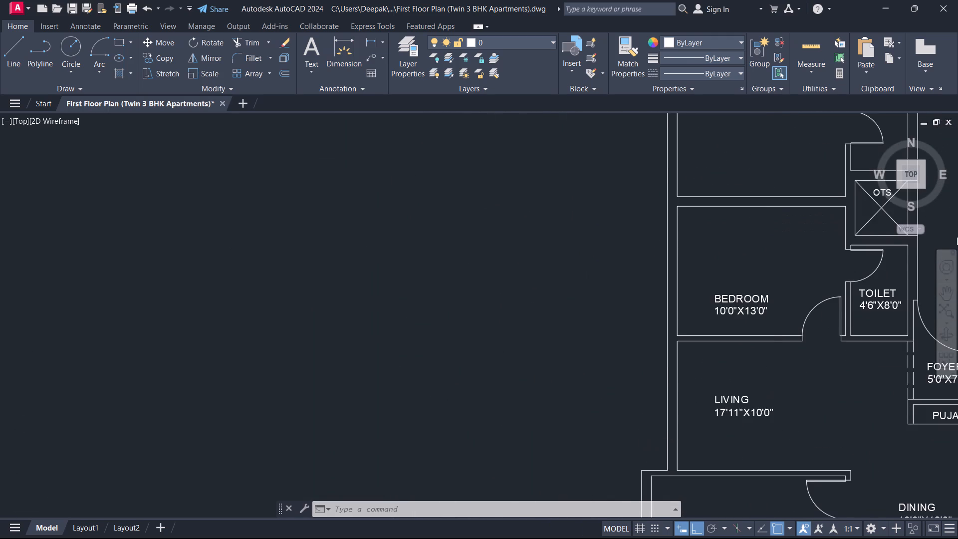
middle_drag(647, 422, 650, 432)
text(O)
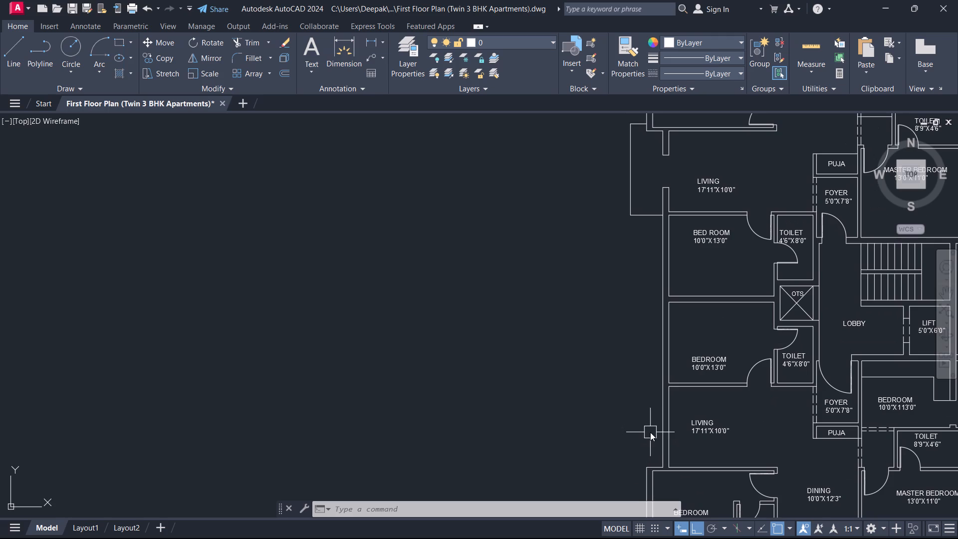
key(space)
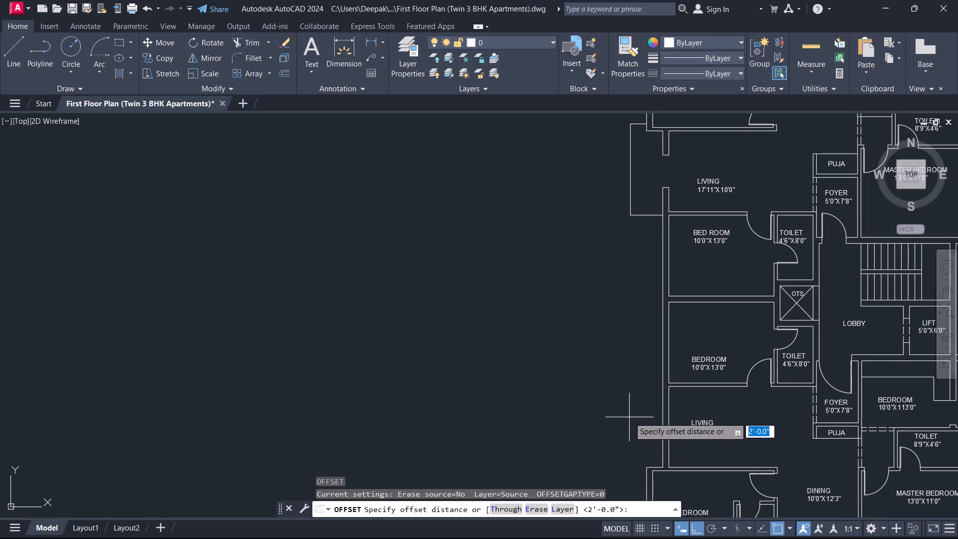
middle_drag(650, 423, 613, 408)
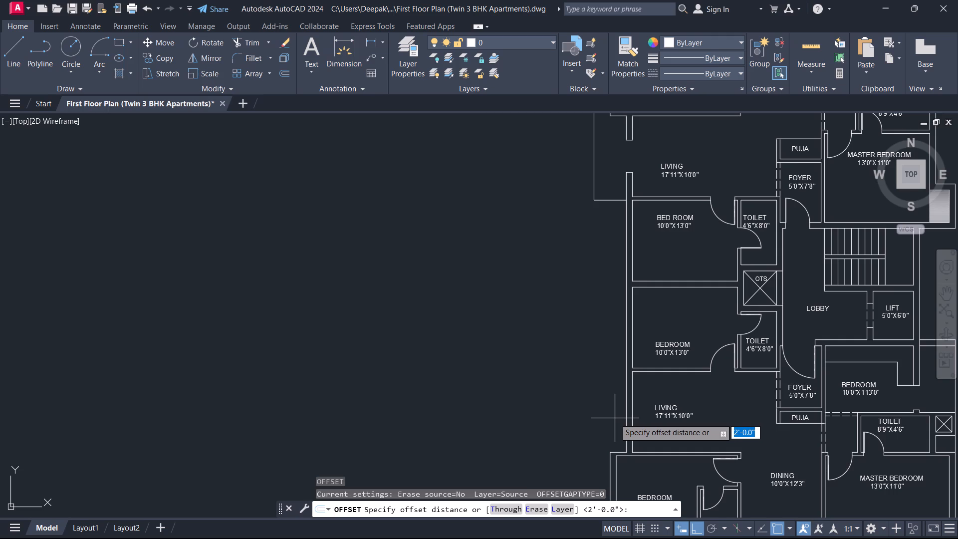
text(4')
key(Return)
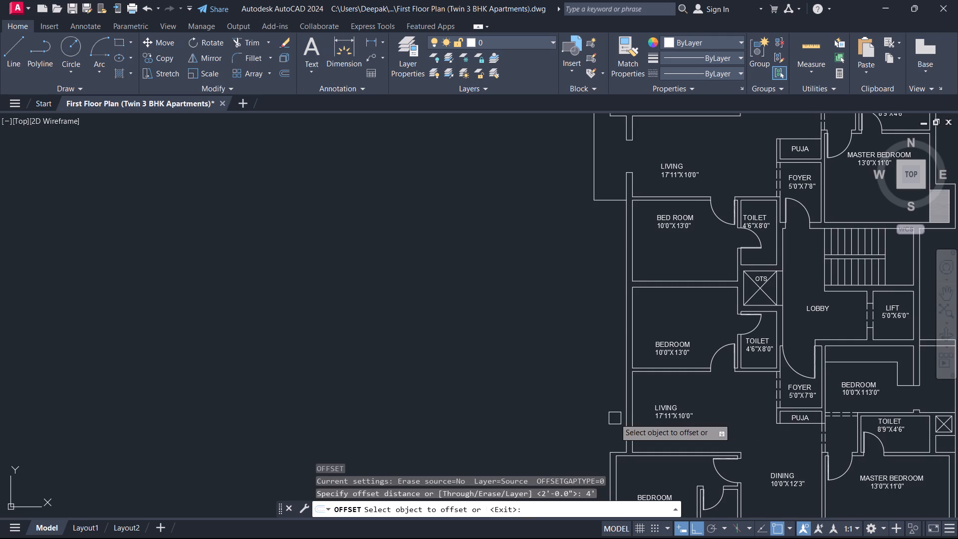
click(624, 425)
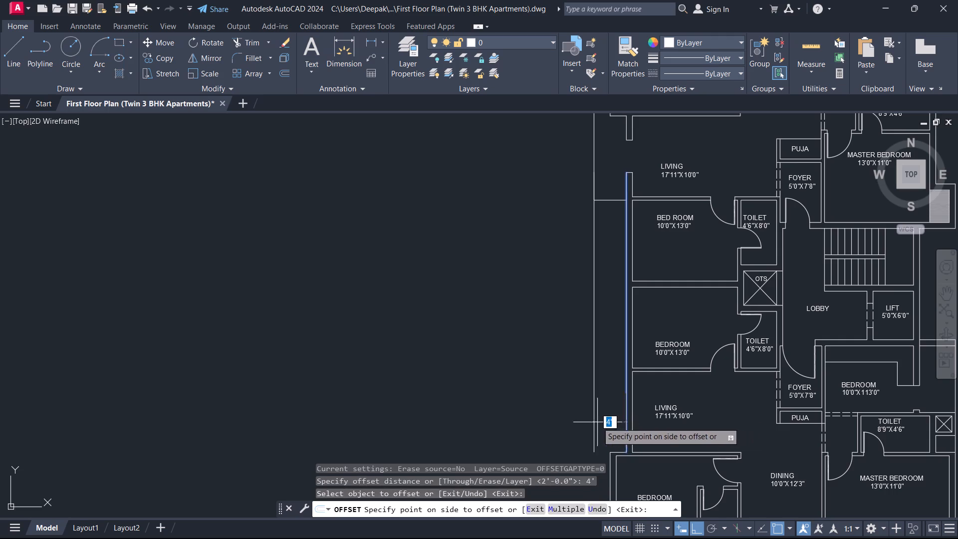
click(595, 421)
key(Escape)
Fillet the balcony edge with the bedroom-side face of the wall between LIVING and BEDROOM 10'0"X11'0" to close the balcony's south corner.
scroll(612, 488, up, 1)
middle_drag(612, 488, 630, 382)
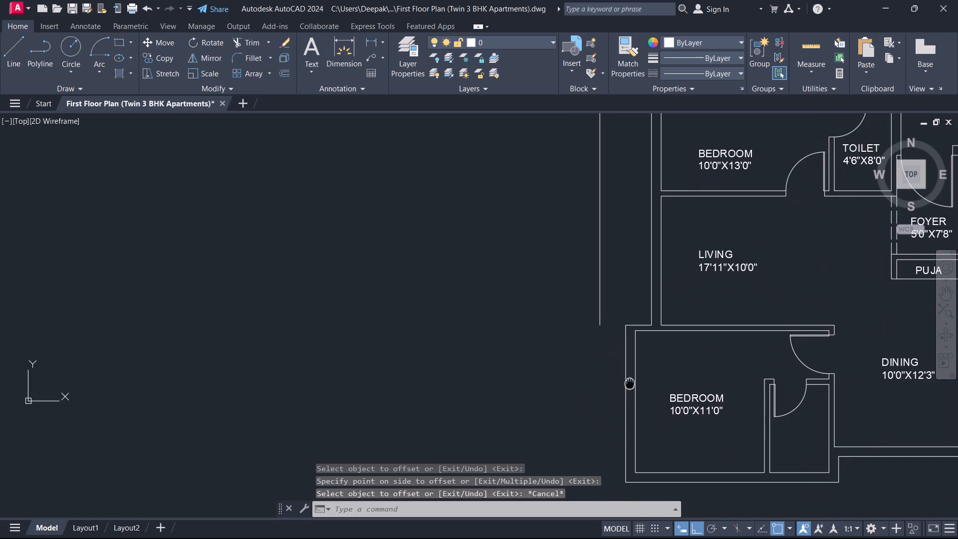
scroll(639, 362, up, 2)
text(F)
key(space)
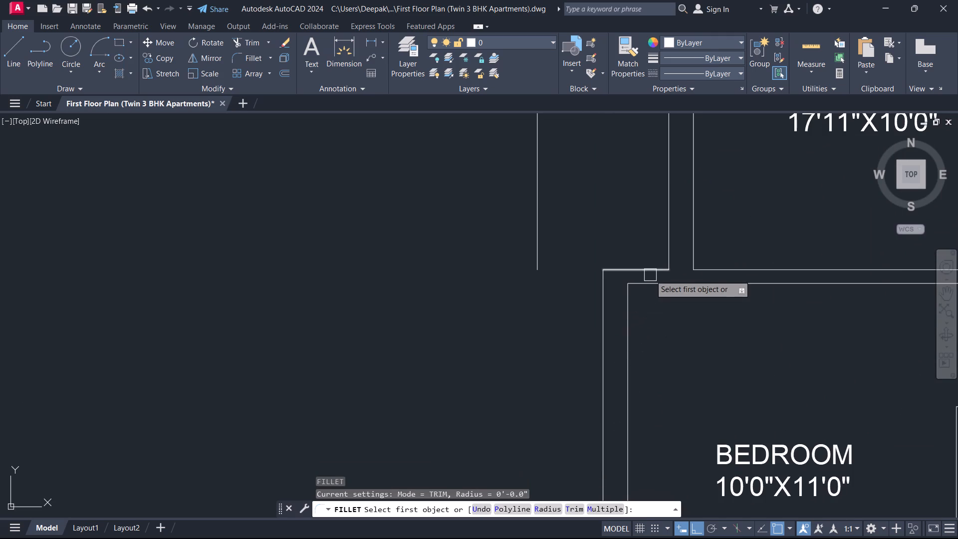
click(654, 286)
click(538, 228)
key(Escape)
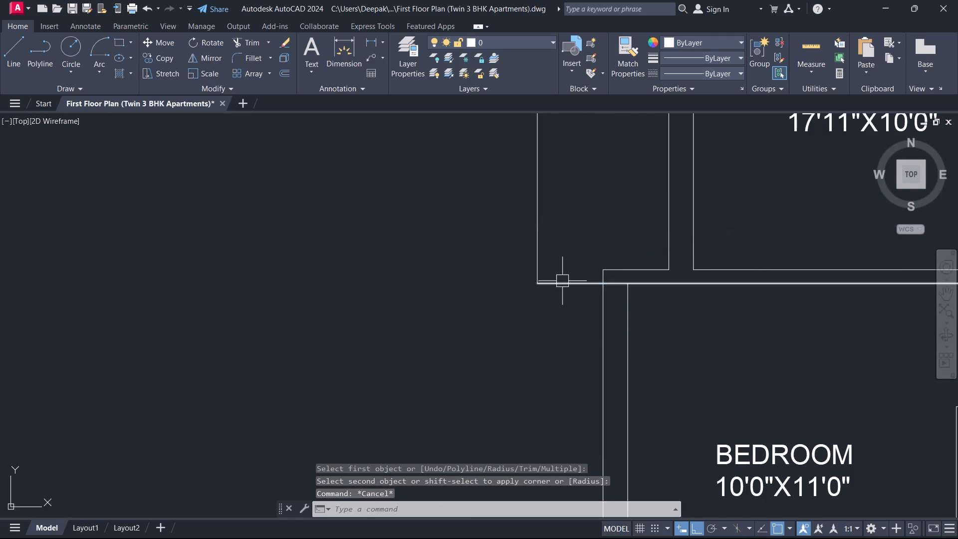
Fillet the balcony edge with the bedroom-side face of the wall between BEDROOM 10'0"X13'0" and LIVING to close the north corner.
scroll(566, 279, down, 2)
middle_drag(566, 279, 565, 428)
scroll(643, 314, up, 2)
key(space)
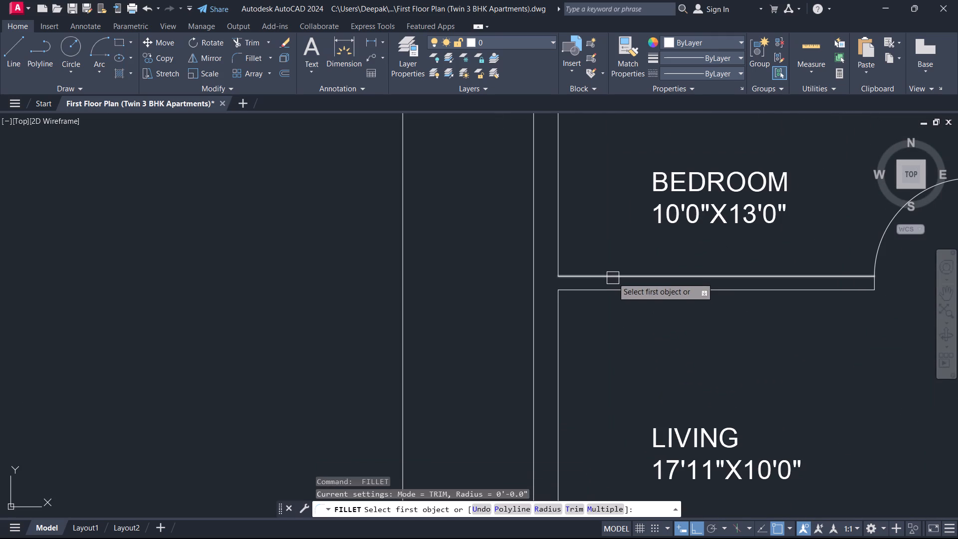
click(613, 277)
click(402, 352)
key(Escape)
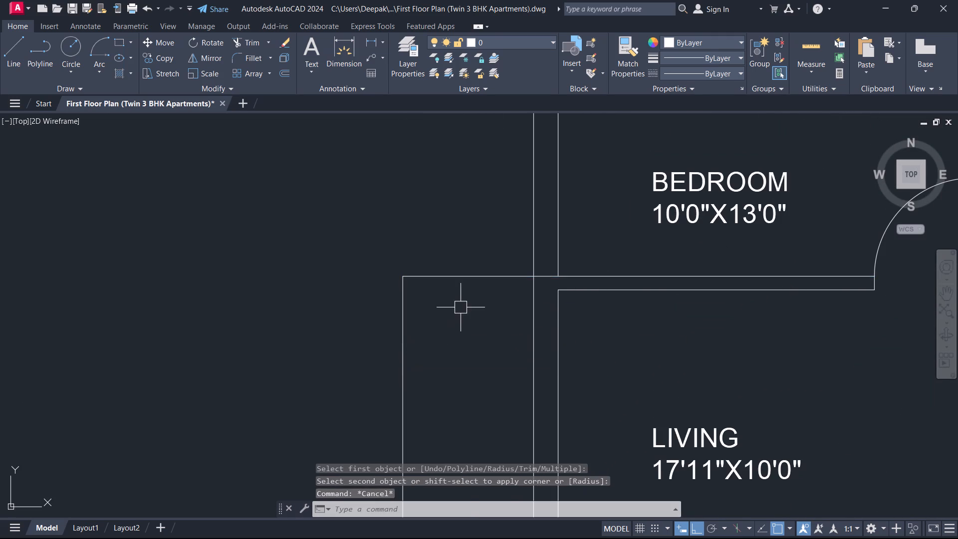
Draw a short line across the lower LIVING room's west wall from the midpoint of its inner face to the outer face.
scroll(473, 295, up, 1)
scroll(473, 295, down, 2)
scroll(515, 389, down, 1)
scroll(554, 430, up, 1)
middle_drag(554, 430, 603, 413)
key(l)
key(space)
scroll(563, 373, up, 1)
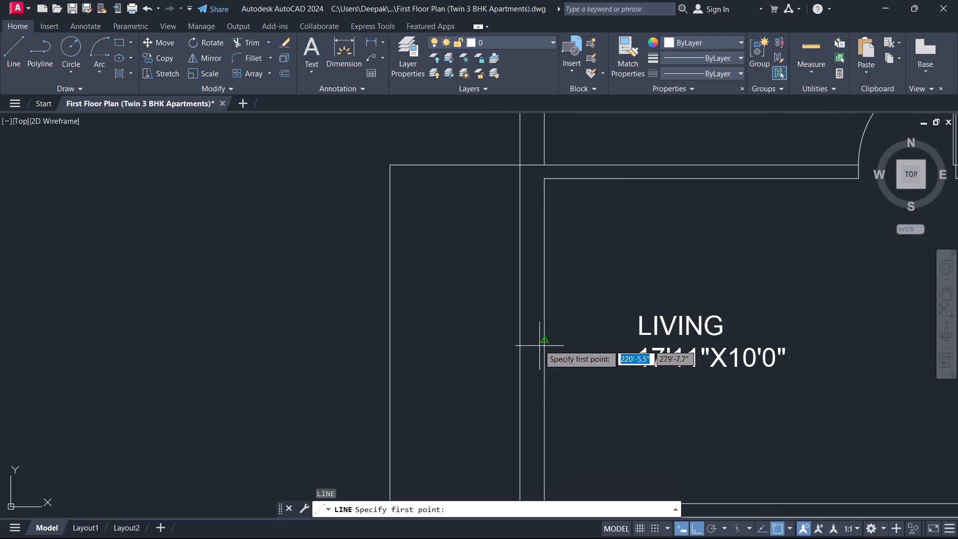
click(545, 337)
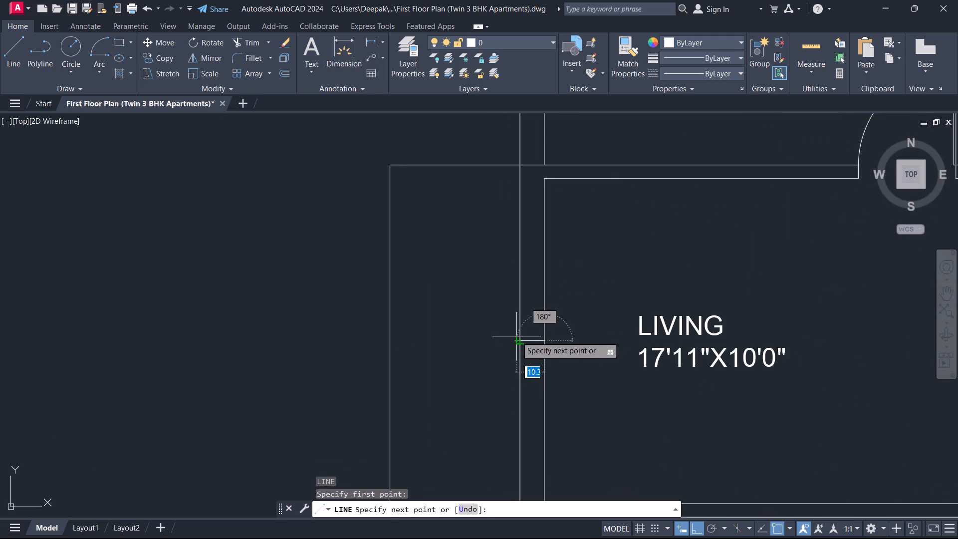
click(516, 336)
key(Escape)
Offset the short line across the lower LIVING room's west wall 2' to the north and 2' to the south.
scroll(545, 407, down, 3)
middle_drag(547, 408, 556, 350)
click(554, 356)
key(Escape)
scroll(558, 340, up, 1)
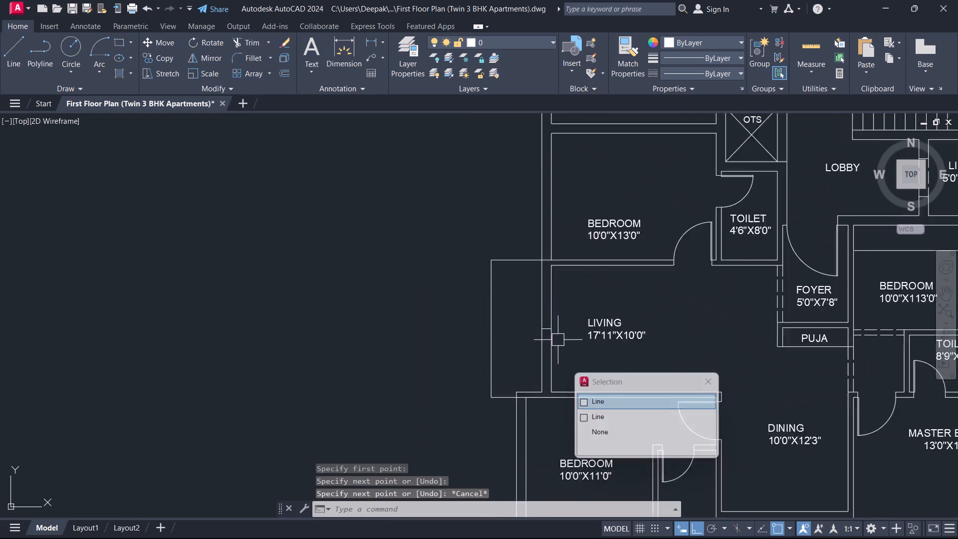
scroll(558, 340, up, 3)
text(O)
key(space)
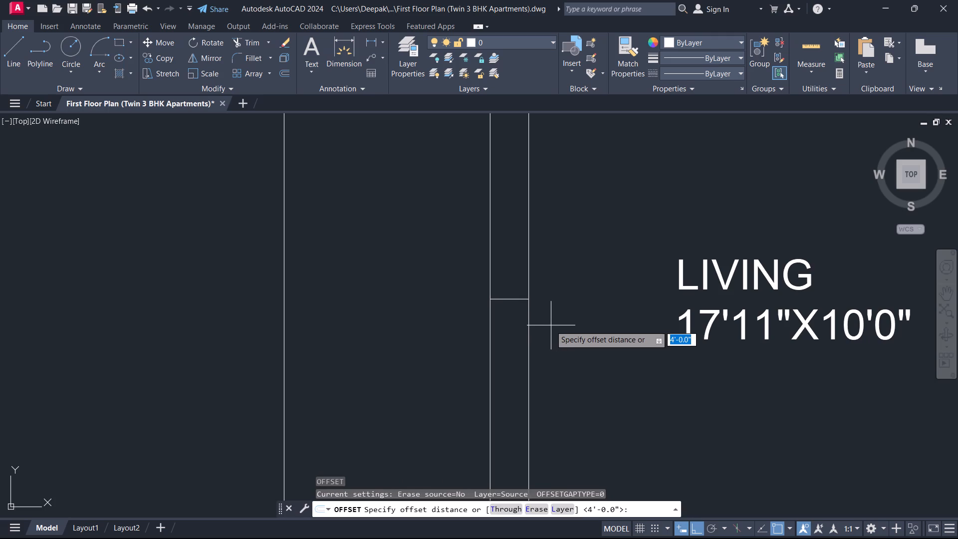
key(2)
key(apostrophe)
key(Return)
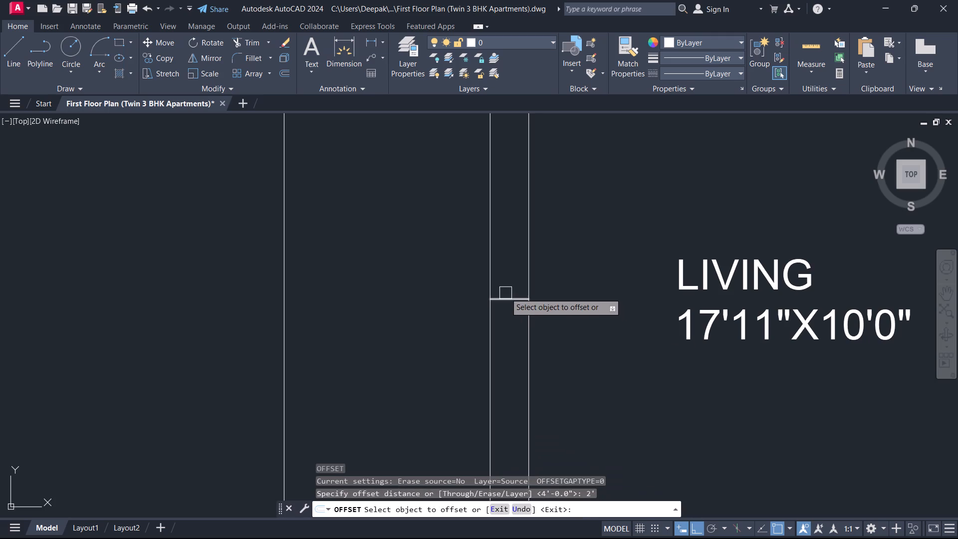
click(505, 293)
click(503, 280)
click(516, 300)
click(516, 342)
key(Escape)
Erase the original middle line between the two offset lines in the lower LIVING room's west wall.
drag(513, 334, 513, 329)
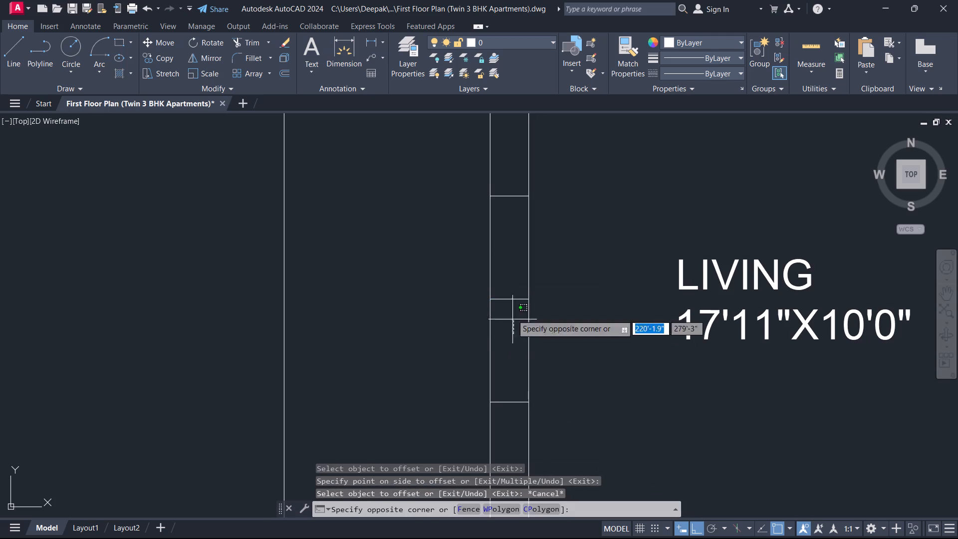
click(506, 280)
key(Delete)
Trim both faces of the lower LIVING room's west wall between the two offset lines to form the balcony opening.
scroll(512, 311, up, 1)
scroll(512, 311, down, 2)
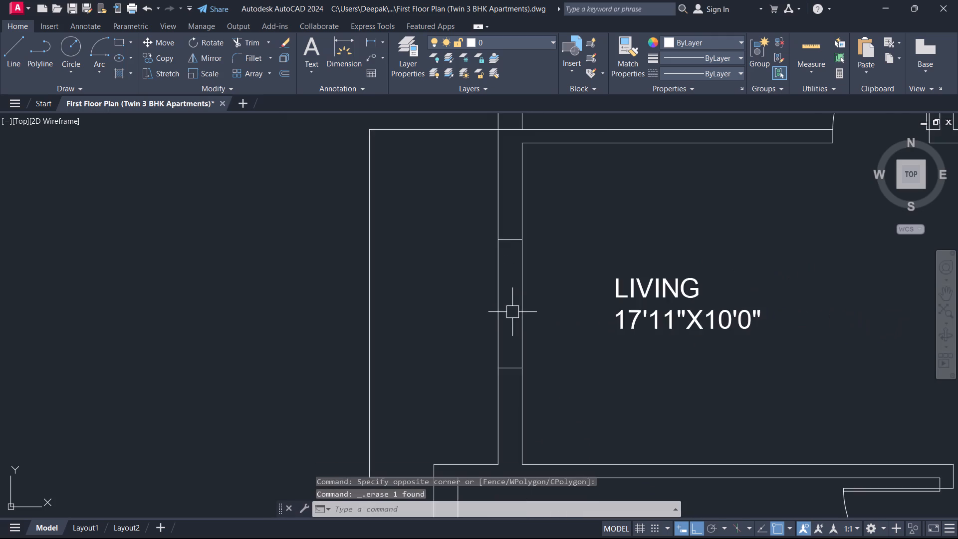
middle_drag(534, 317, 536, 330)
scroll(534, 317, down, 2)
text(TR)
key(space)
click(545, 328)
click(493, 324)
key(Escape)
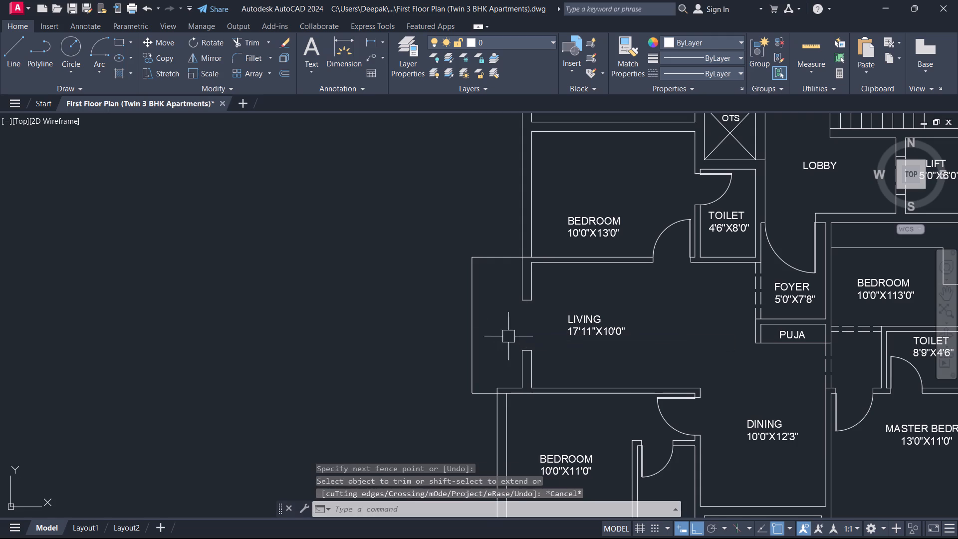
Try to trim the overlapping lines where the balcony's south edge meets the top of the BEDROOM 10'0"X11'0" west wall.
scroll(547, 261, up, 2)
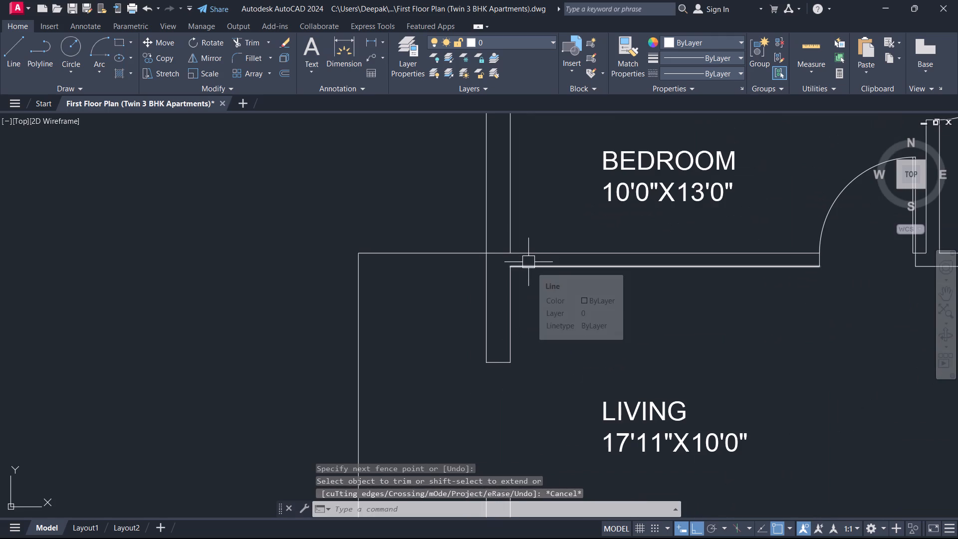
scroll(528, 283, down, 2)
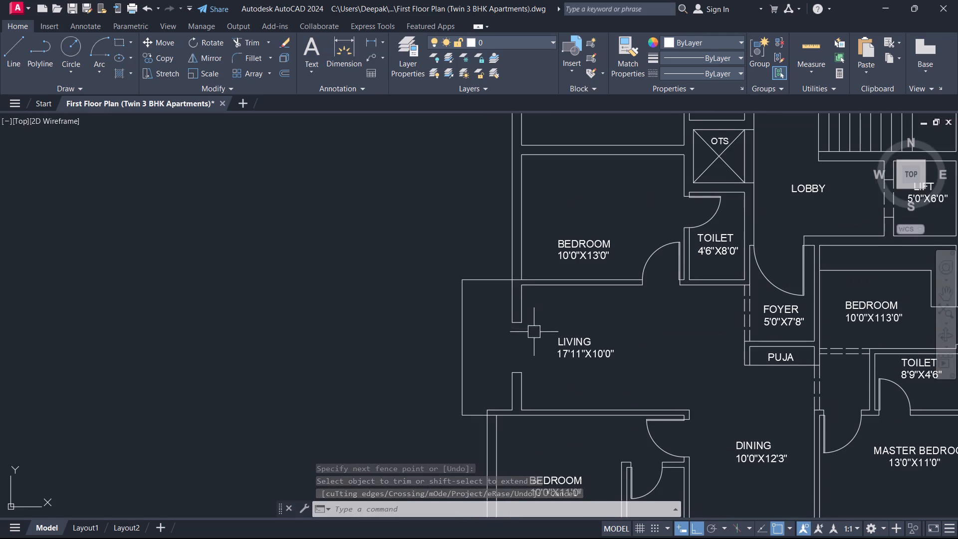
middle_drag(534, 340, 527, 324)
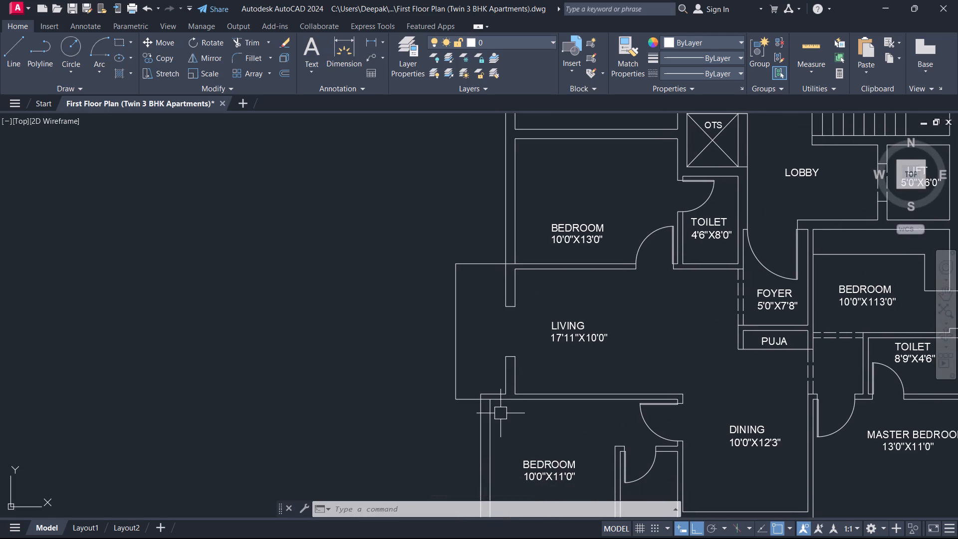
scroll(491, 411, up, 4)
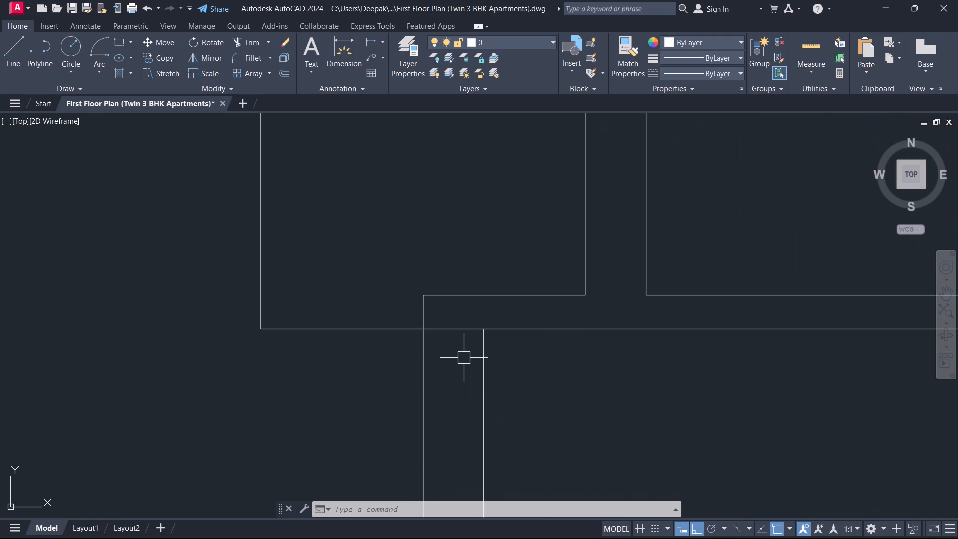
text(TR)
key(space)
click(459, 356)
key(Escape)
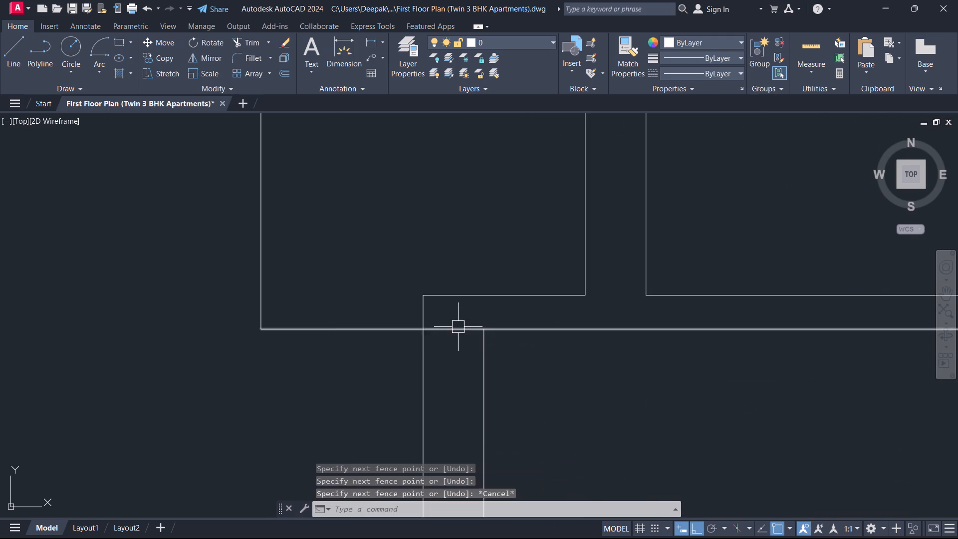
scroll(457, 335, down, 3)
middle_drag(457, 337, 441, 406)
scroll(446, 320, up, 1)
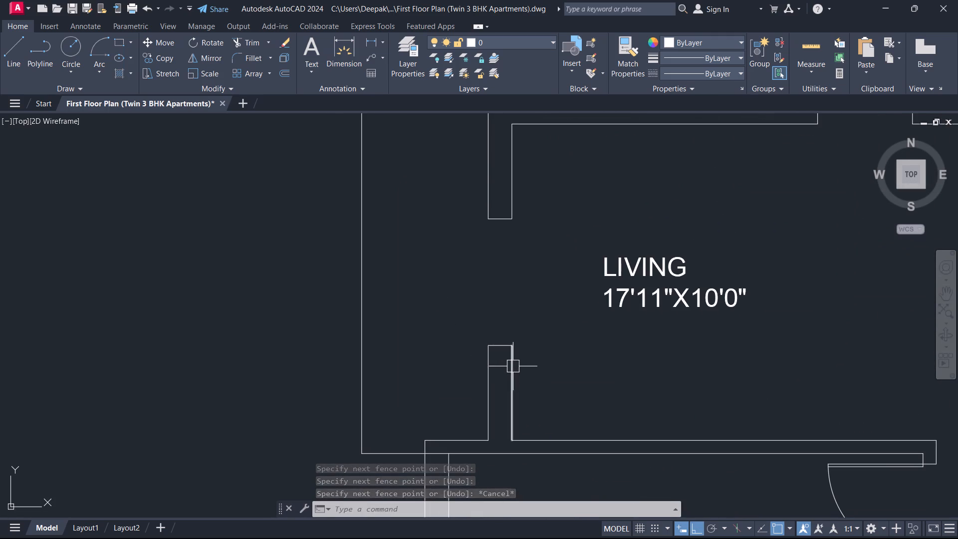
Examine the lower apartment's LIVING room, balcony, BEDROOM 10'0"X11'0" walls and doors for remaining drafting work.
scroll(522, 317, down, 3)
scroll(637, 340, up, 1)
middle_drag(637, 340, 553, 317)
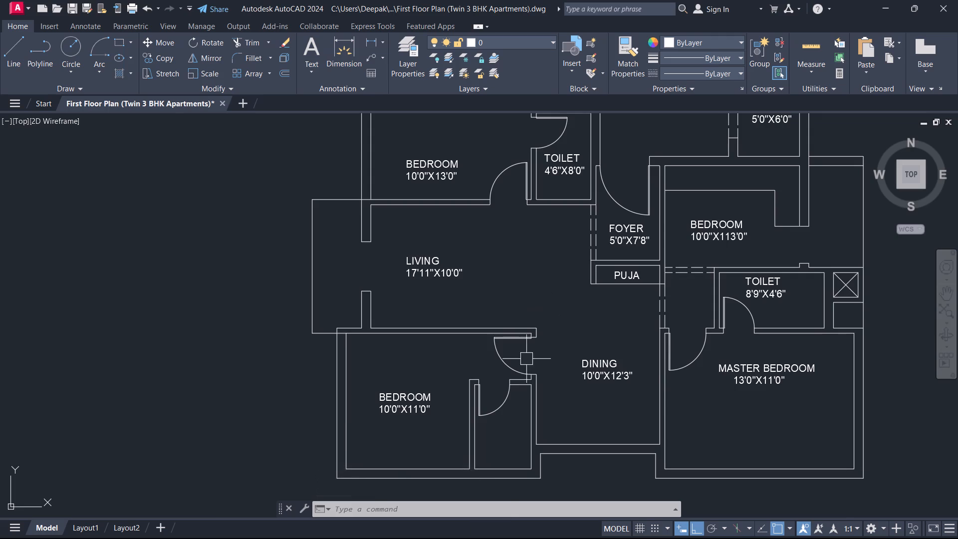
scroll(540, 370, up, 3)
scroll(482, 261, up, 3)
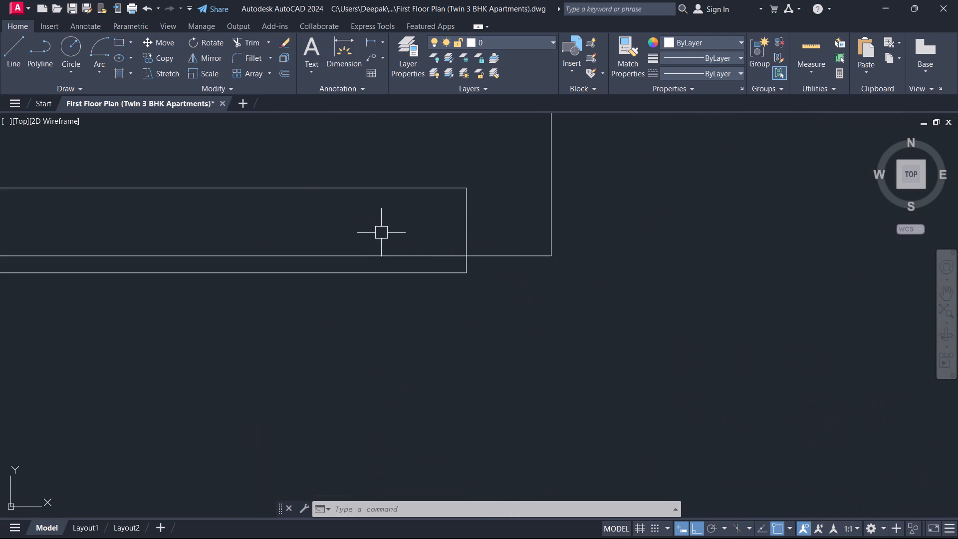
key(Escape)
scroll(493, 356, down, 3)
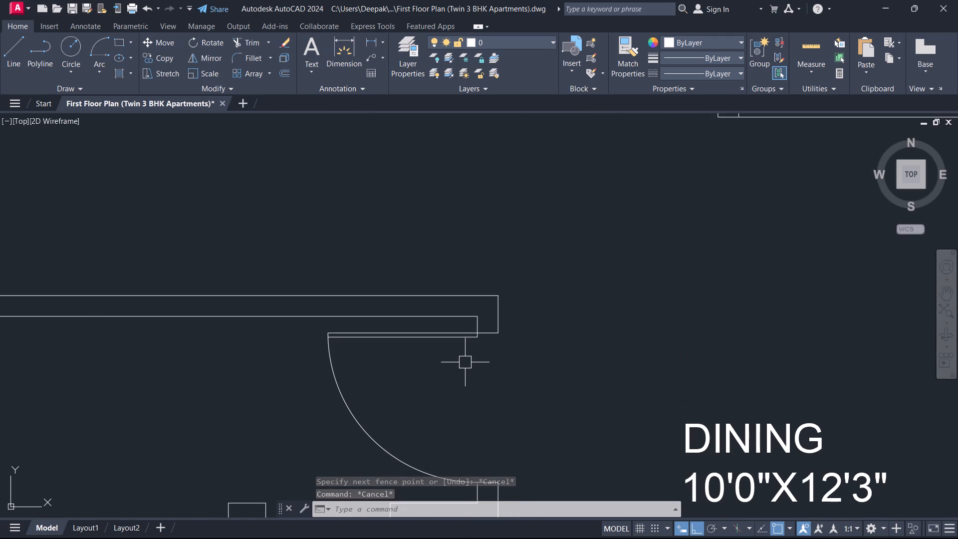
scroll(465, 362, down, 3)
scroll(396, 391, up, 1)
middle_drag(396, 391, 581, 269)
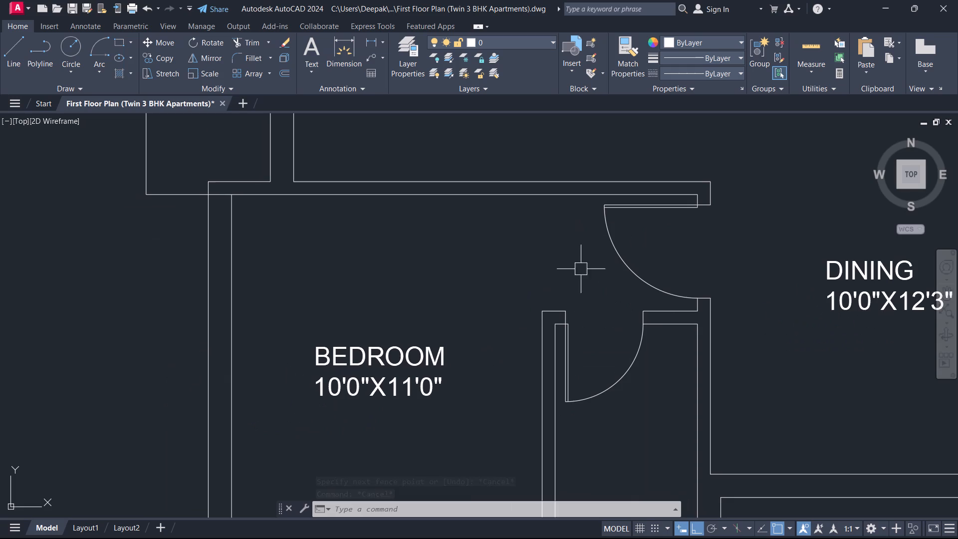
scroll(484, 359, down, 2)
scroll(451, 445, up, 2)
scroll(464, 380, down, 2)
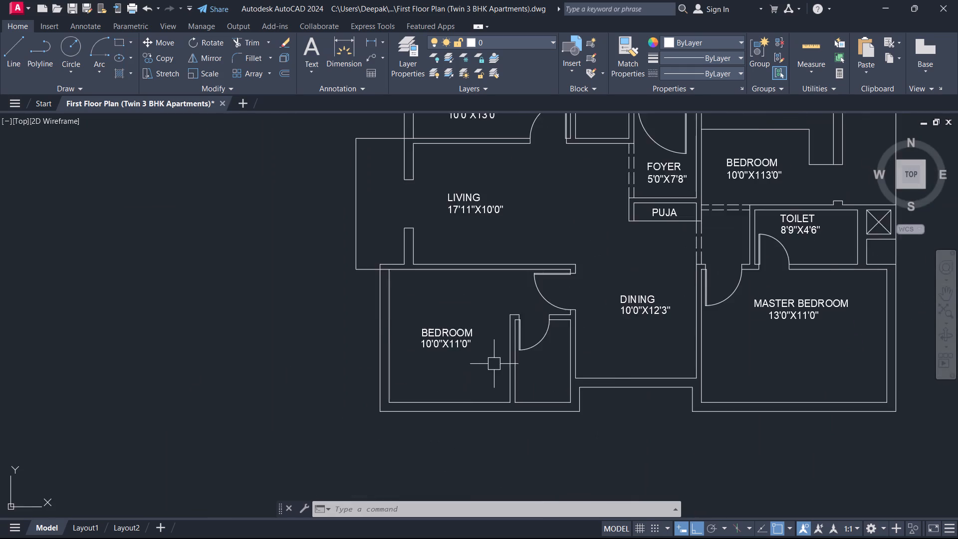
scroll(494, 363, up, 1)
middle_drag(494, 363, 427, 412)
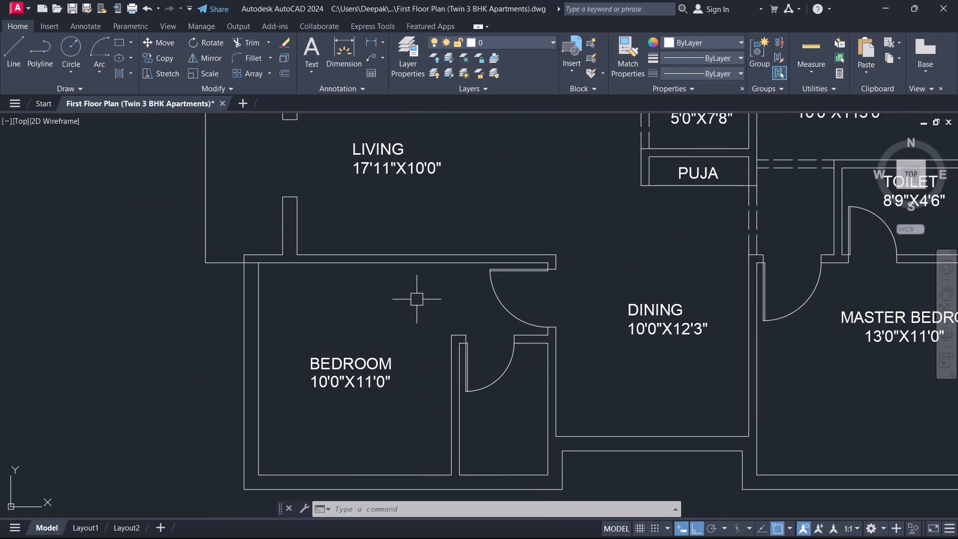
middle_drag(423, 290, 419, 385)
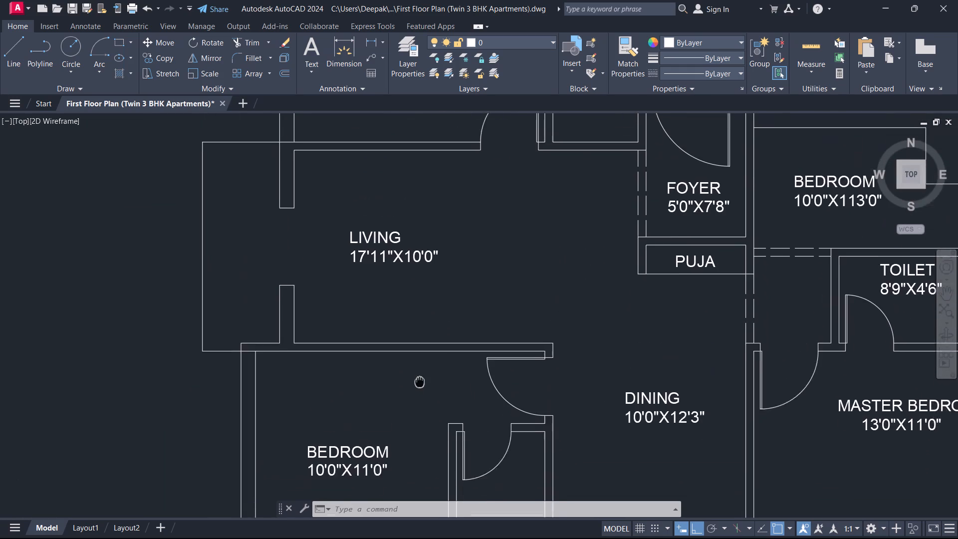
middle_drag(419, 385, 417, 407)
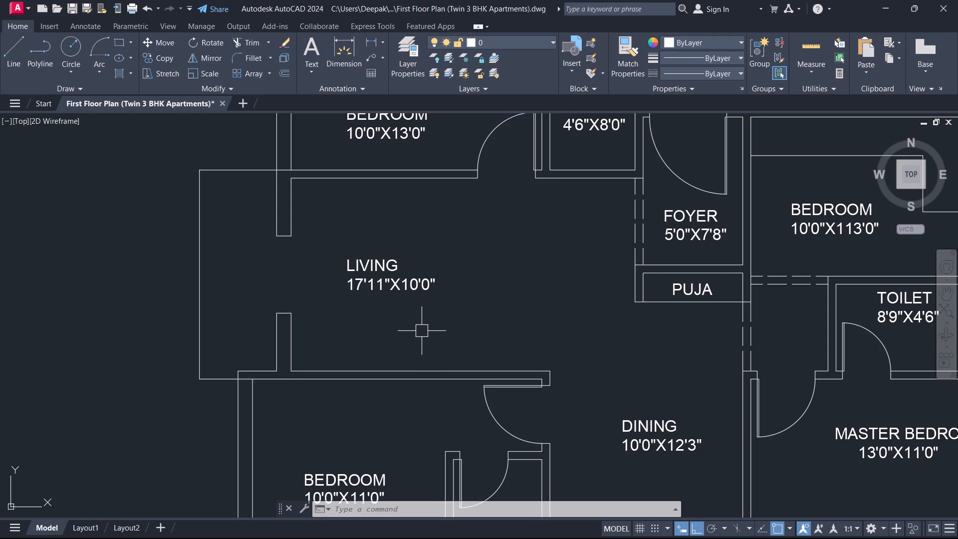
scroll(521, 360, down, 1)
middle_drag(521, 360, 451, 297)
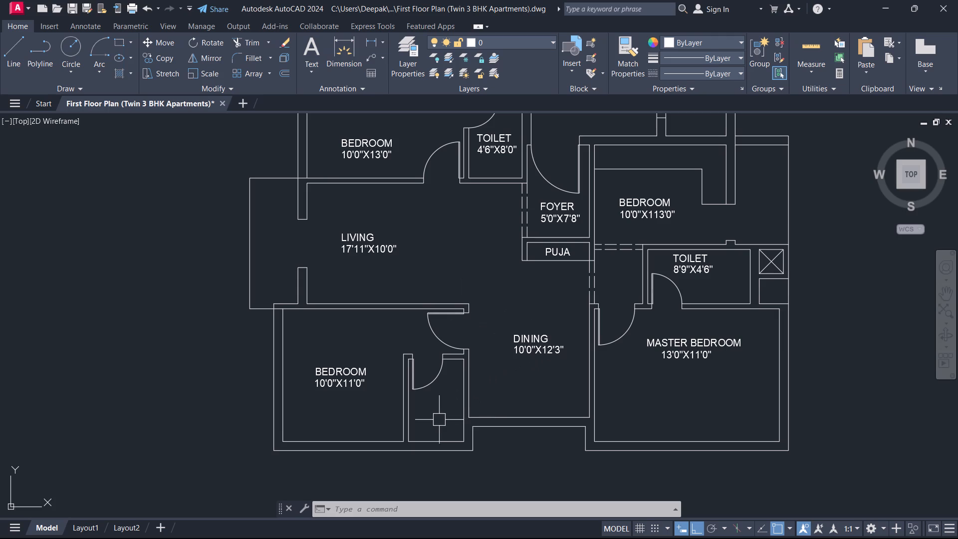
Copy the TOILET 4'6"X8'0" label into the unlabeled small room east of the lower apartment's BEDROOM 10'0"X11'0".
scroll(414, 203, up, 1)
middle_drag(414, 202, 268, 371)
click(426, 282)
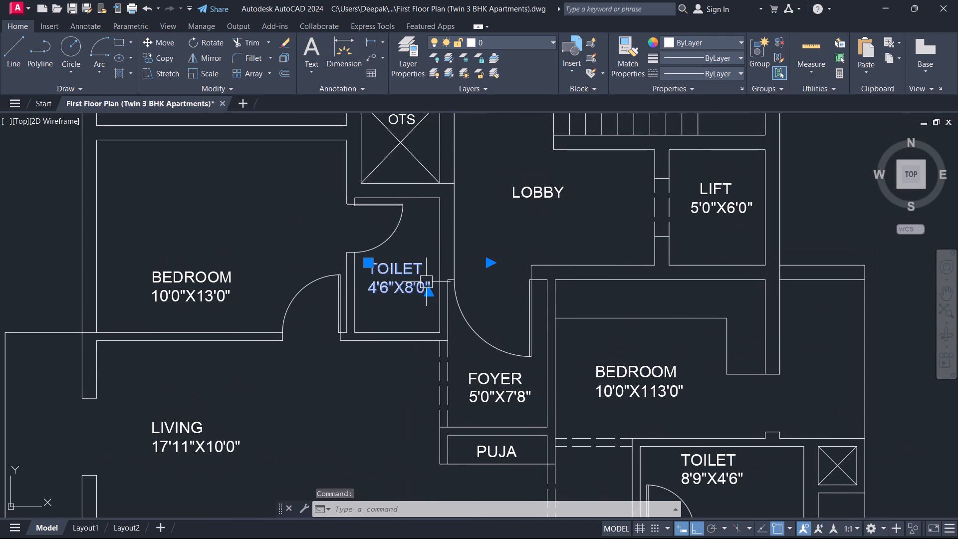
key(c)
text(O)
key(space)
click(400, 267)
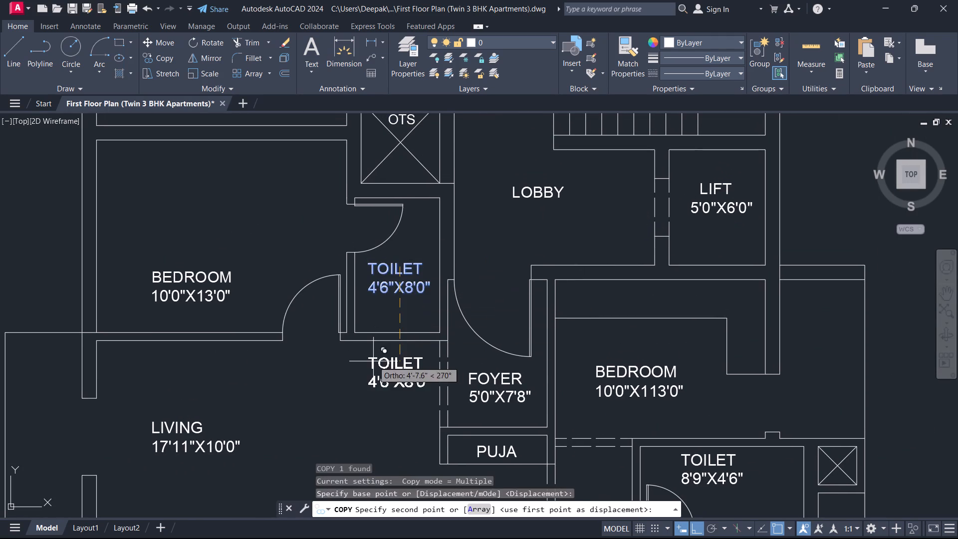
middle_drag(373, 361, 706, 91)
scroll(553, 444, up, 1)
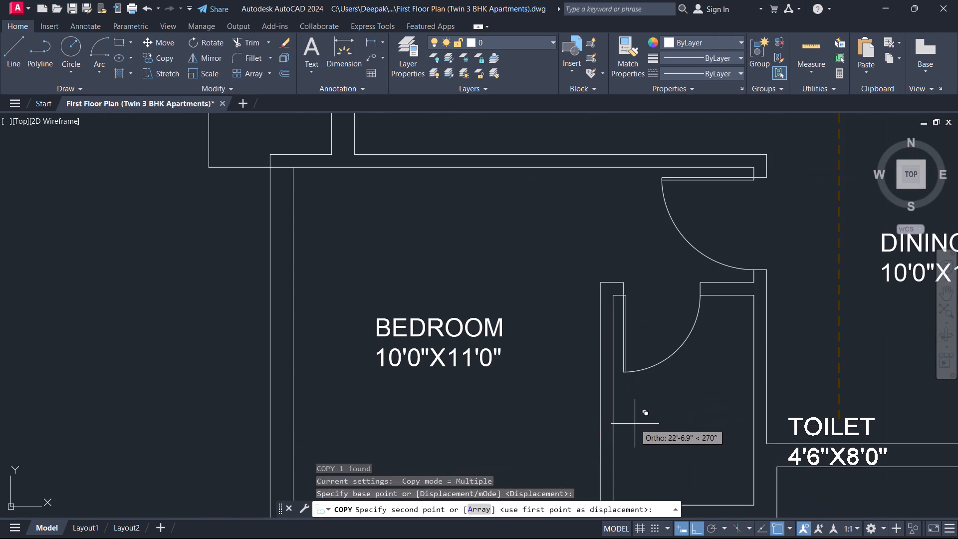
key(F8)
scroll(657, 442, up, 3)
middle_drag(683, 416, 715, 357)
scroll(737, 361, down, 2)
middle_drag(738, 361, 733, 359)
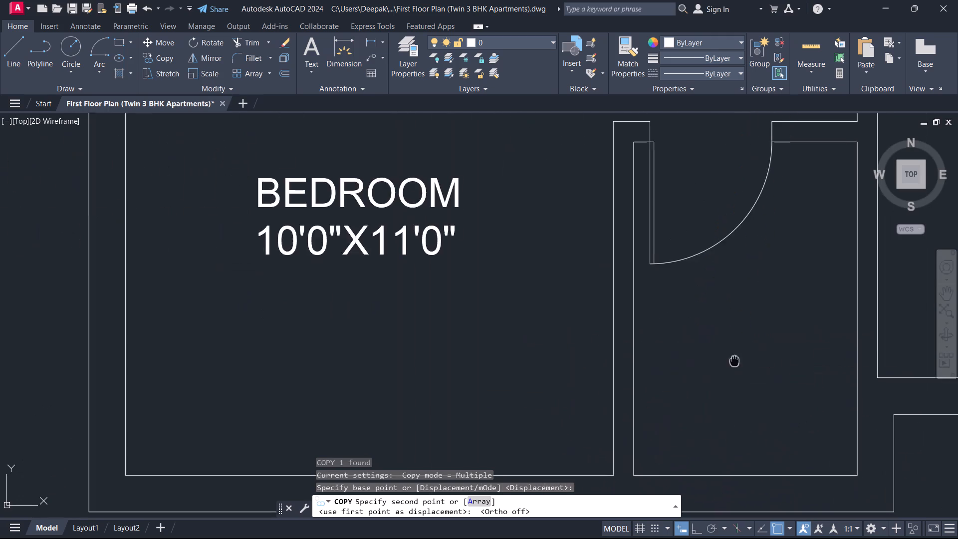
middle_drag(733, 359, 616, 388)
click(634, 393)
key(Escape)
double_click(630, 392)
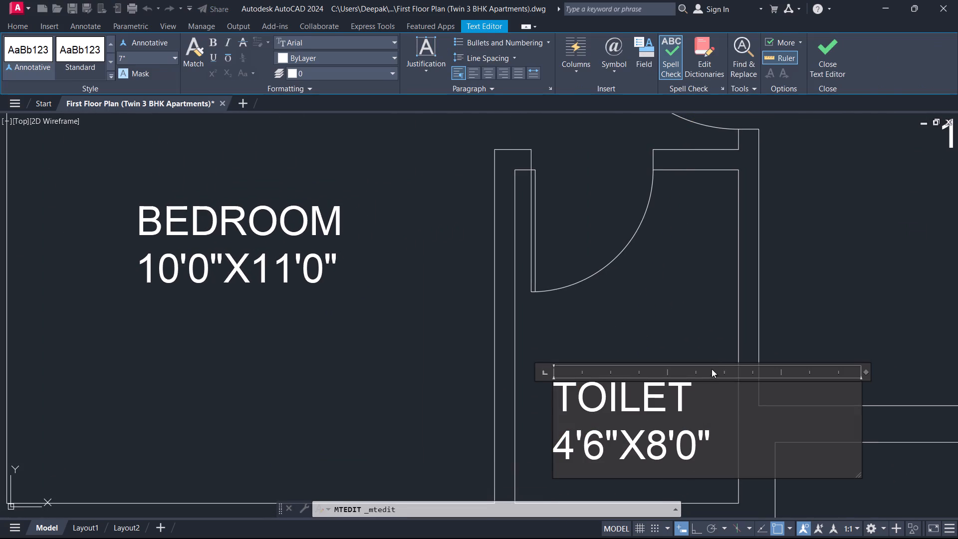
key(Escape)
Review both apartments across the whole floor plan, comparing rooms, openings, balconies and labels for missing items.
scroll(691, 309, down, 3)
scroll(668, 337, up, 1)
middle_drag(668, 337, 631, 402)
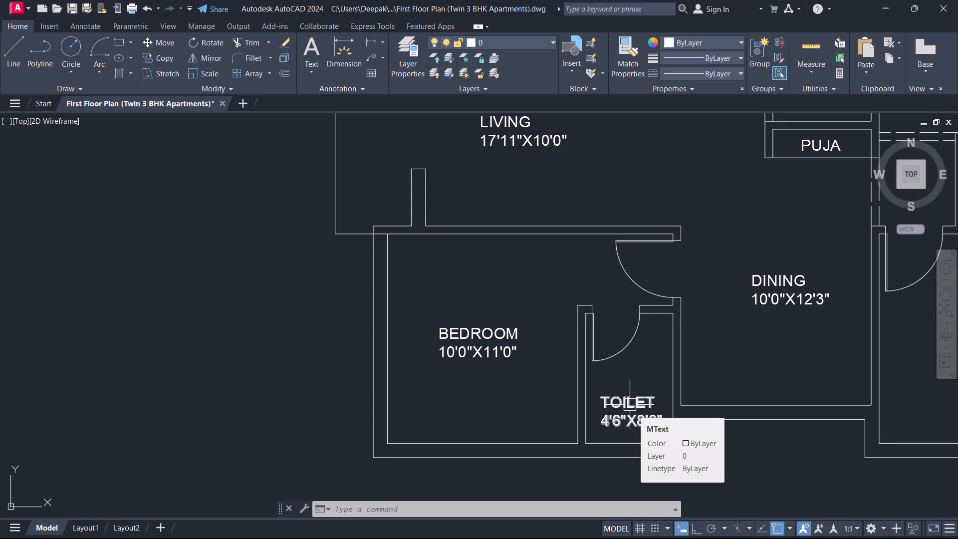
click(750, 429)
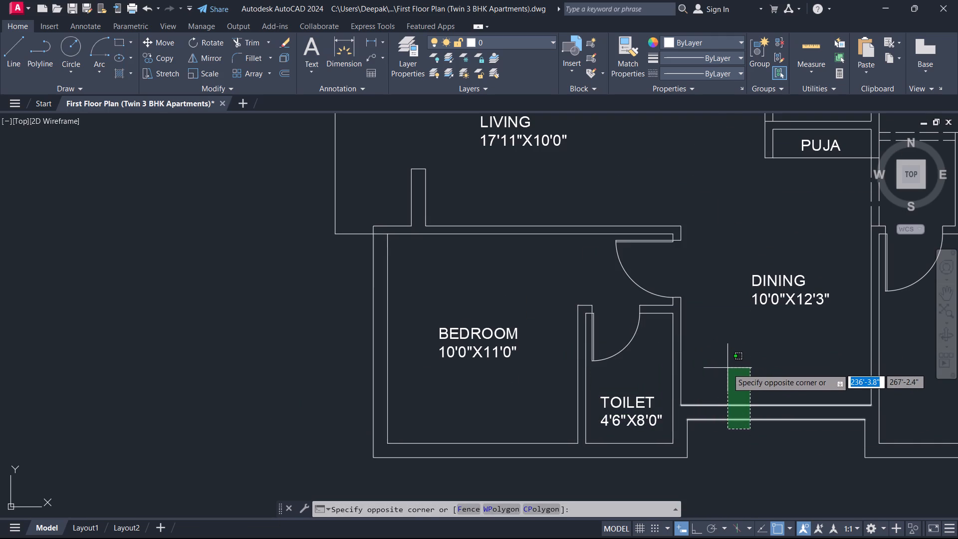
click(725, 464)
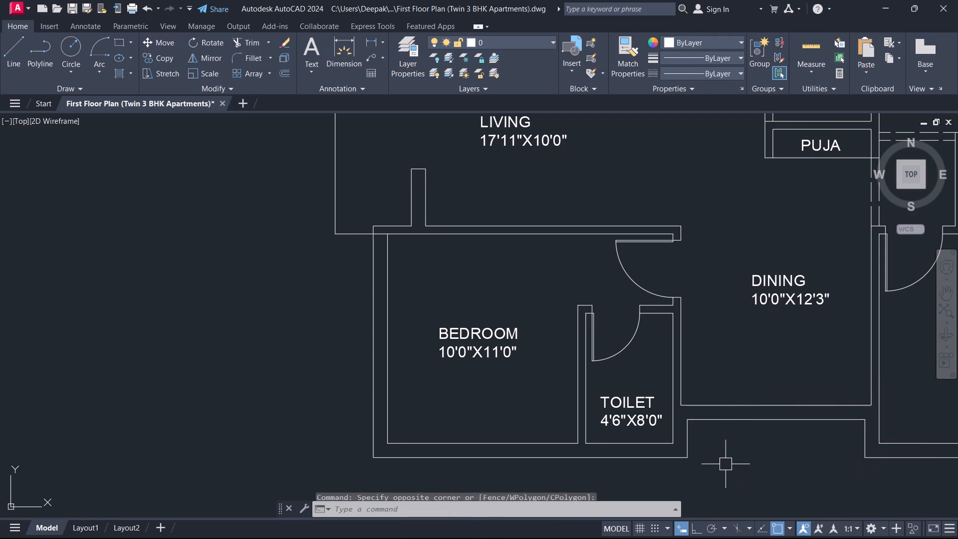
key(Escape)
scroll(728, 318, down, 2)
middle_drag(728, 318, 528, 333)
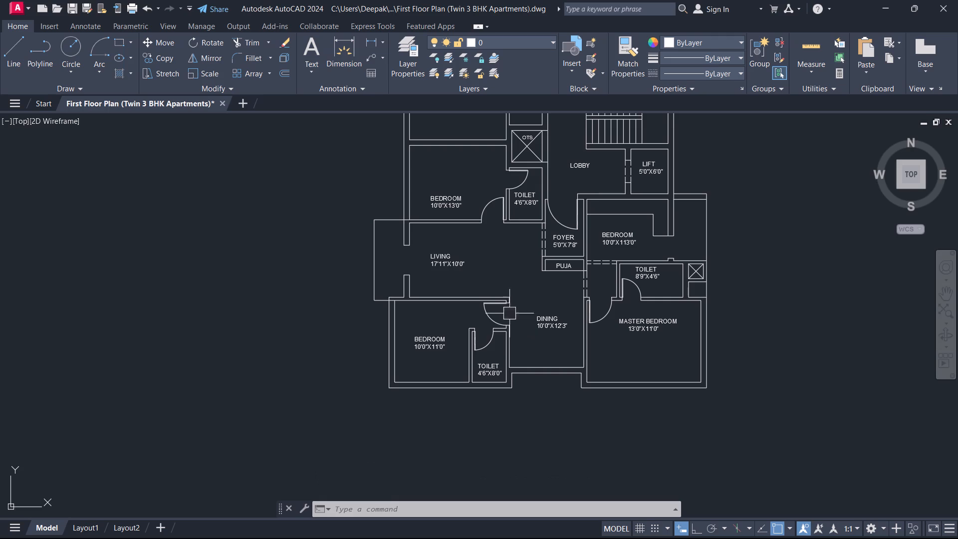
scroll(618, 271, down, 1)
middle_drag(609, 259, 639, 377)
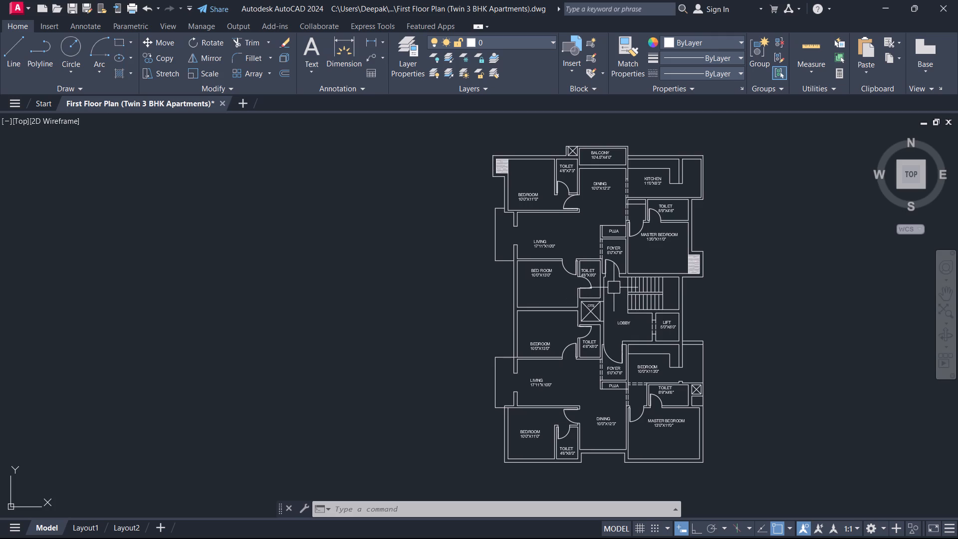
key(Escape)
scroll(541, 274, up, 1)
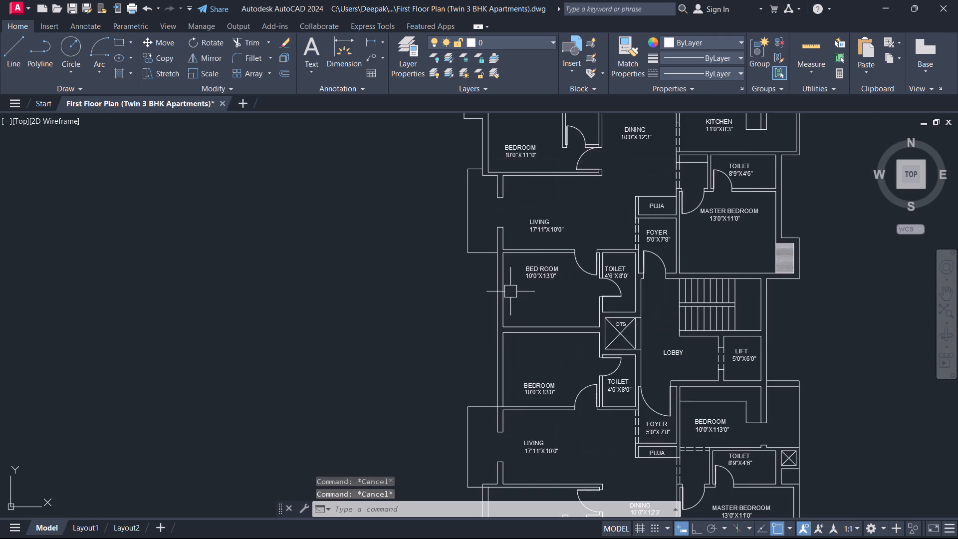
scroll(499, 299, up, 2)
scroll(481, 247, down, 1)
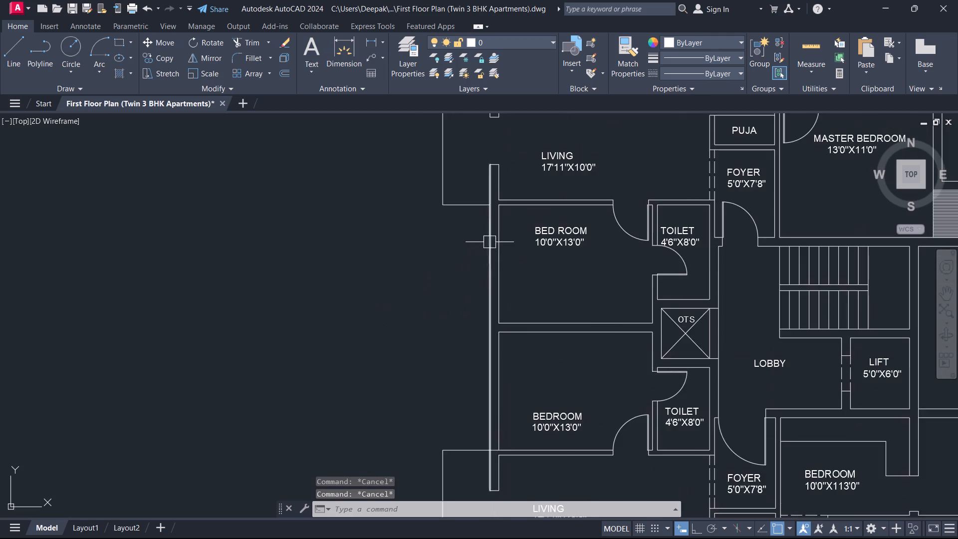
scroll(490, 242, down, 1)
middle_drag(512, 241, 435, 362)
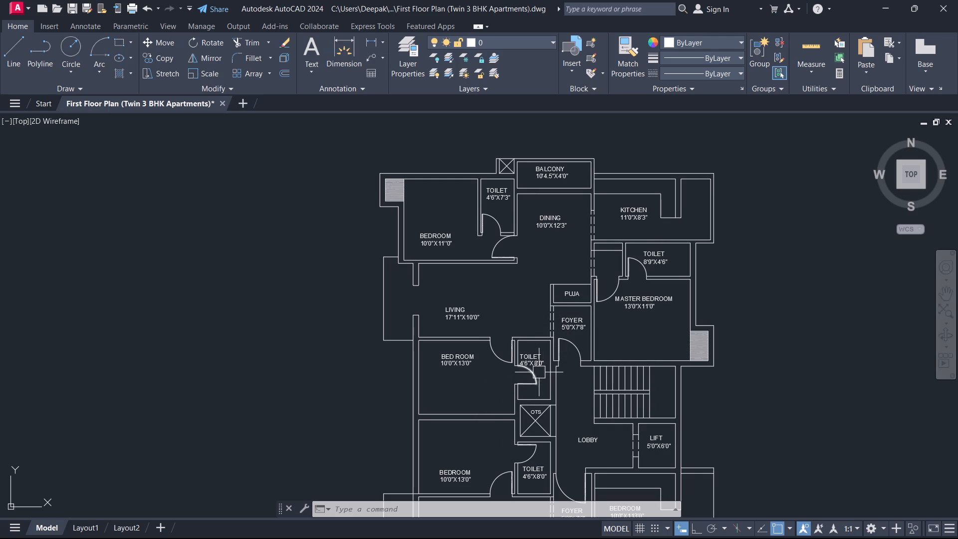
middle_drag(538, 373, 621, 432)
middle_drag(540, 397, 531, 326)
scroll(531, 326, up, 1)
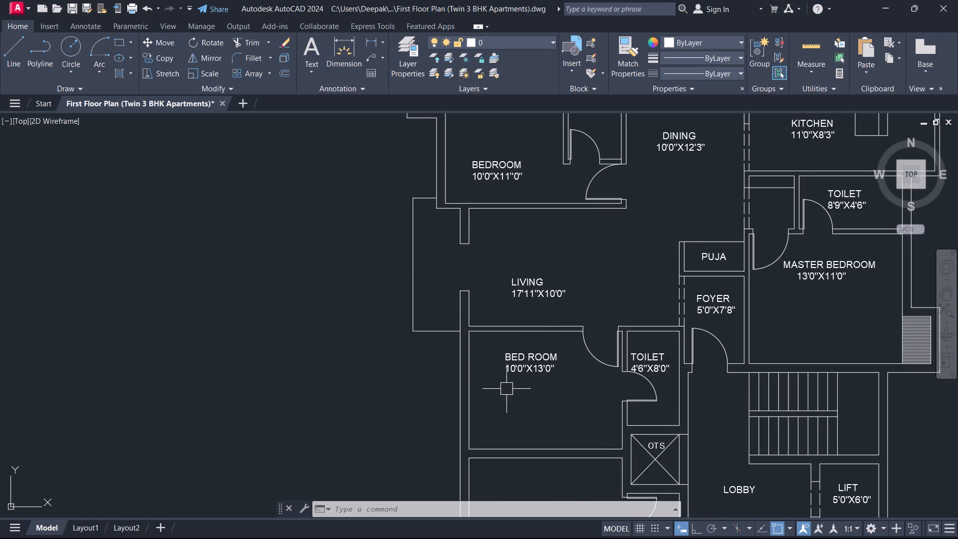
middle_drag(499, 377, 532, 316)
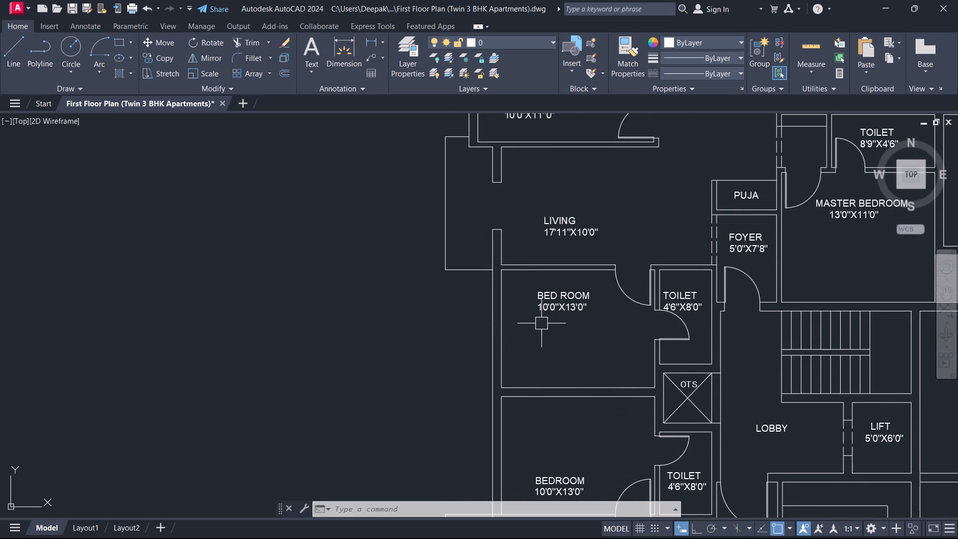
scroll(650, 241, down, 1)
middle_drag(650, 241, 593, 293)
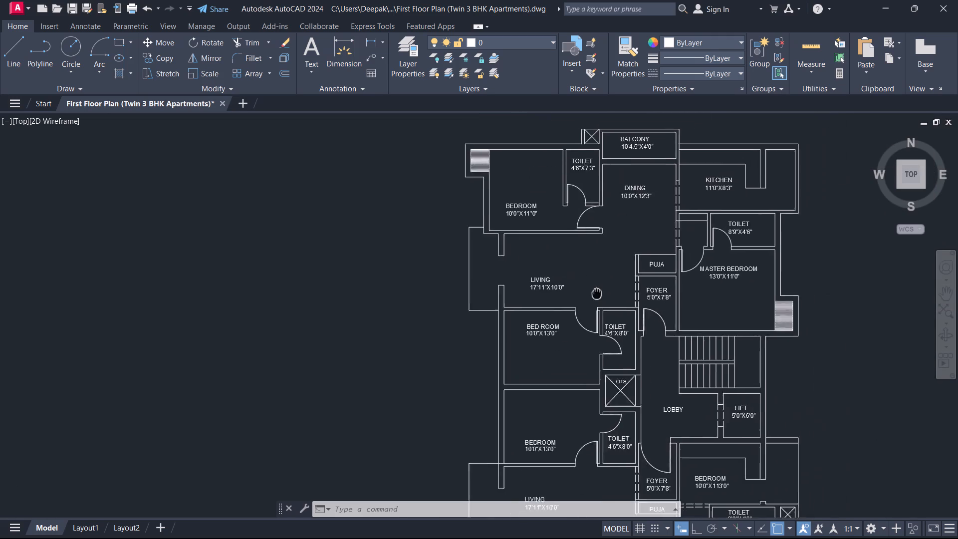
middle_drag(593, 293, 486, 304)
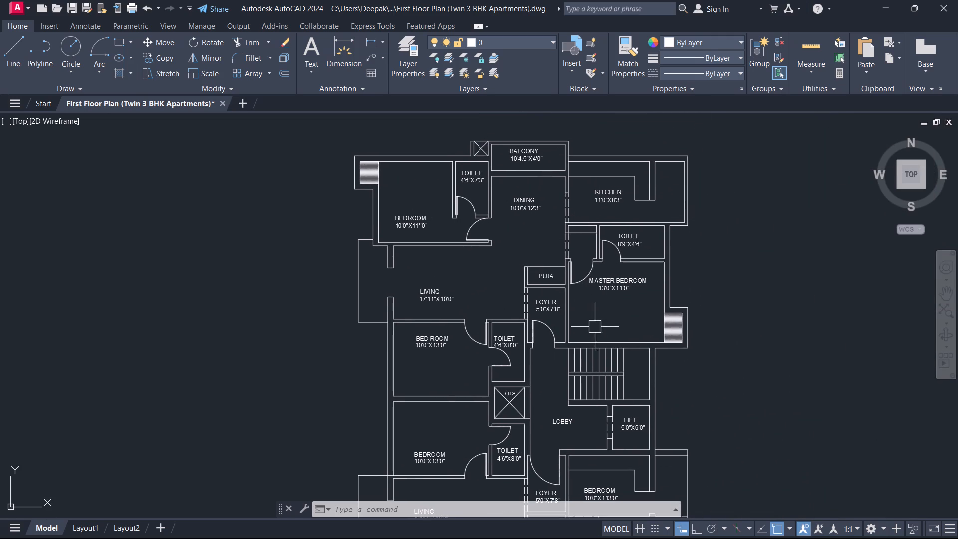
Add a multiline text label reading SERVICE with 4'0X8'3" beneath it in the narrow space east of the upper apartment's KITCHEN.
scroll(593, 211, up, 2)
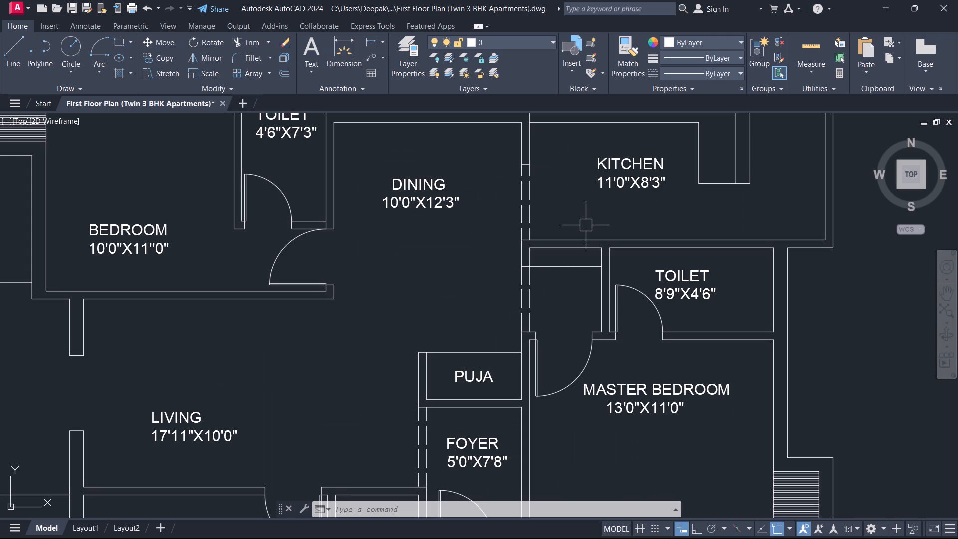
middle_drag(622, 214, 573, 361)
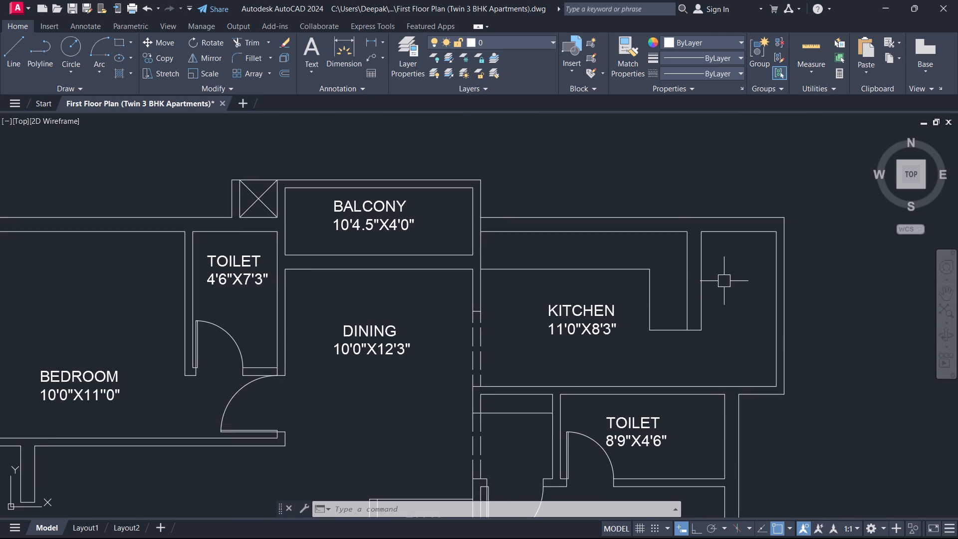
text(T)
key(space)
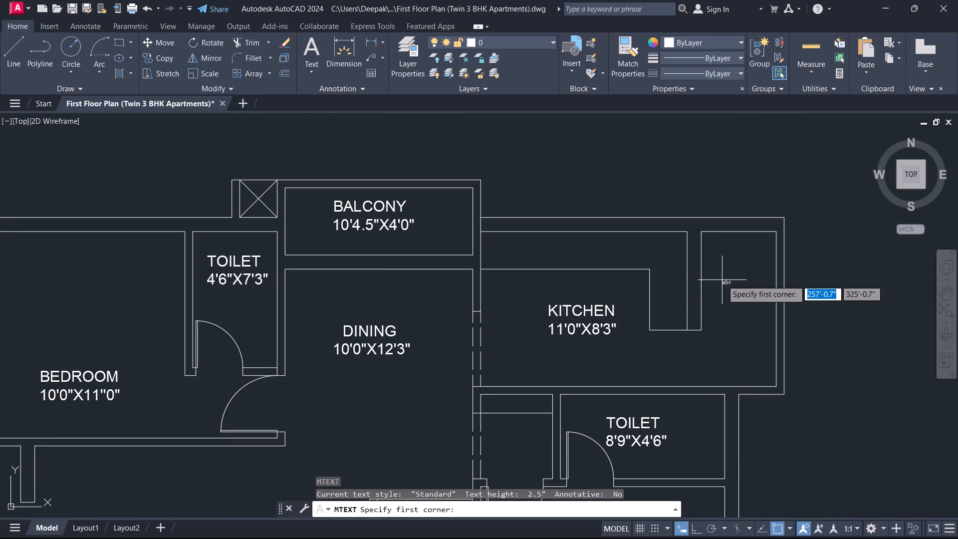
scroll(722, 280, up, 2)
click(708, 264)
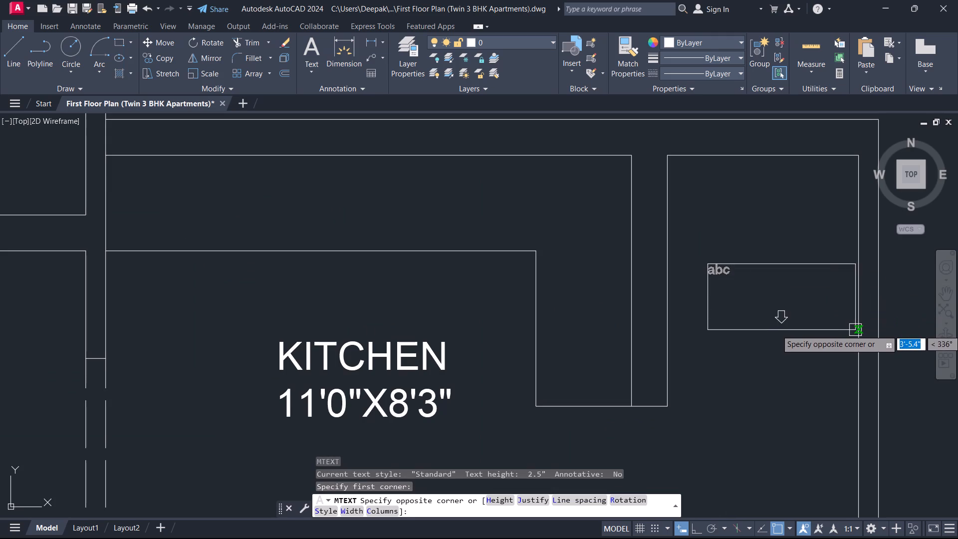
click(855, 330)
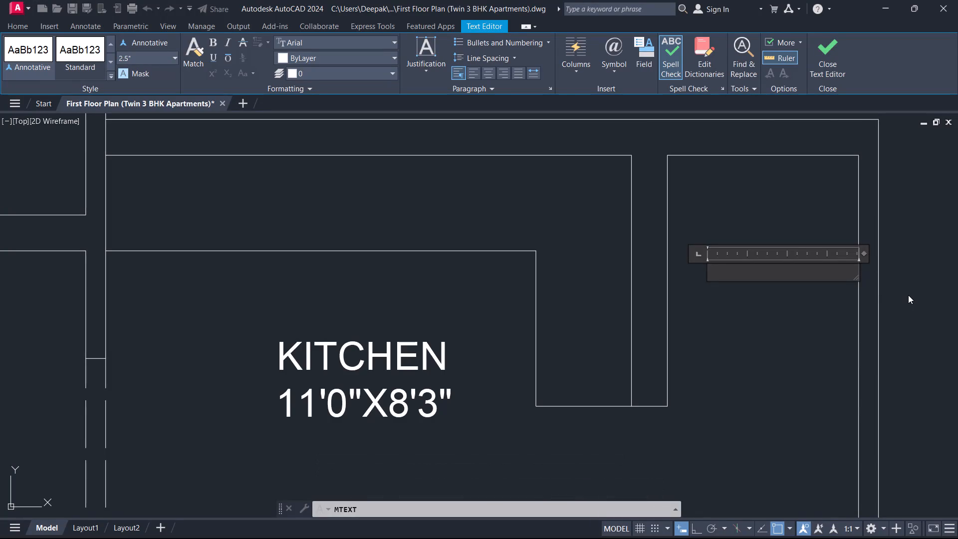
text(SER)
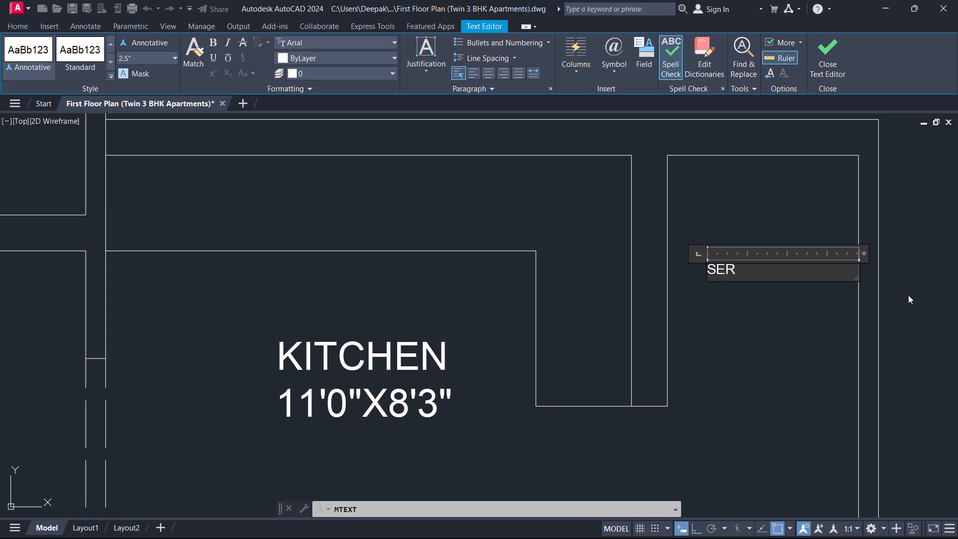
text(VICE)
key(Return)
text(10)
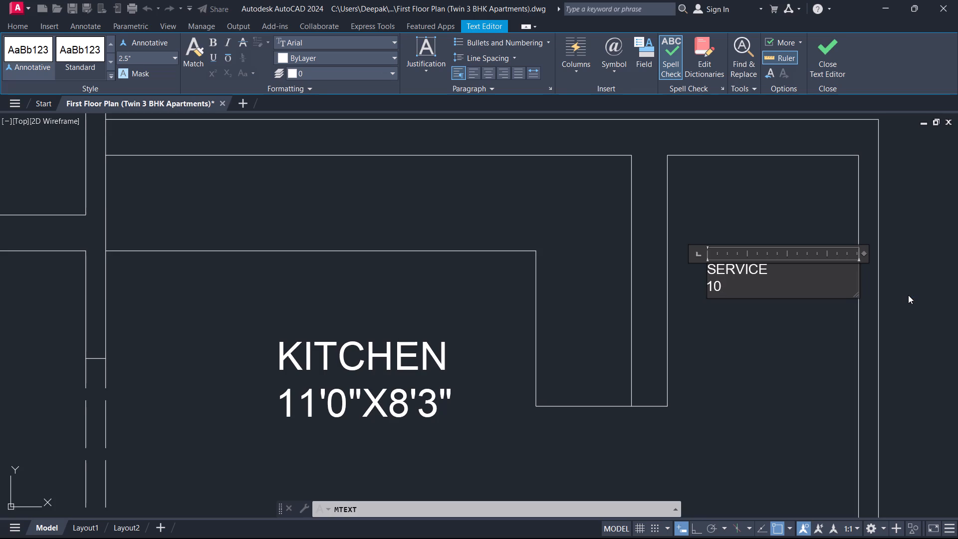
key(BackSpace)
key(BackSpace)
key(4)
key(shift+quotedbl)
key(BackSpace)
key(apostrophe)
key(0)
key(shift+Return)
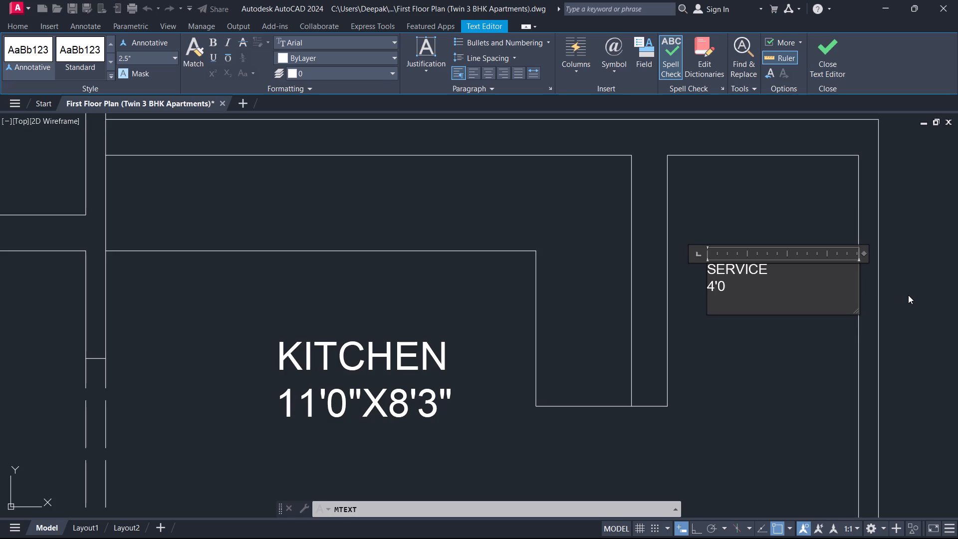
key(BackSpace)
key(x)
text(8'3")
Set the text height of the entire SERVICE label to 7" and finish editing it.
key(ctrl+a)
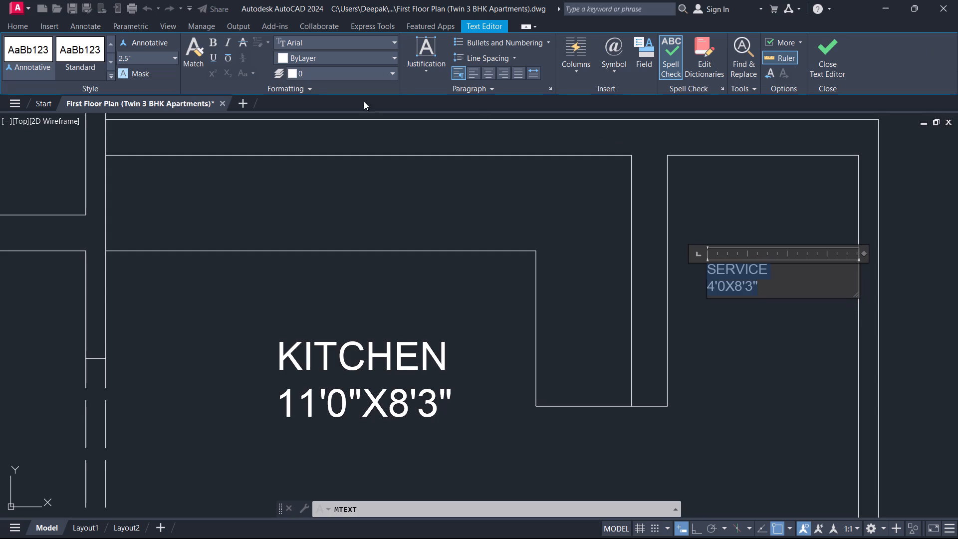
click(141, 61)
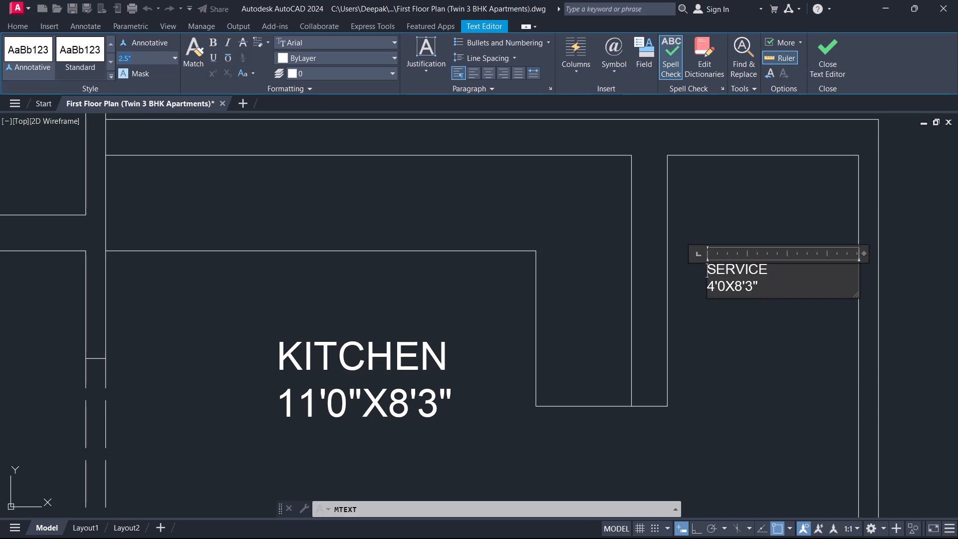
key(7)
key(Return)
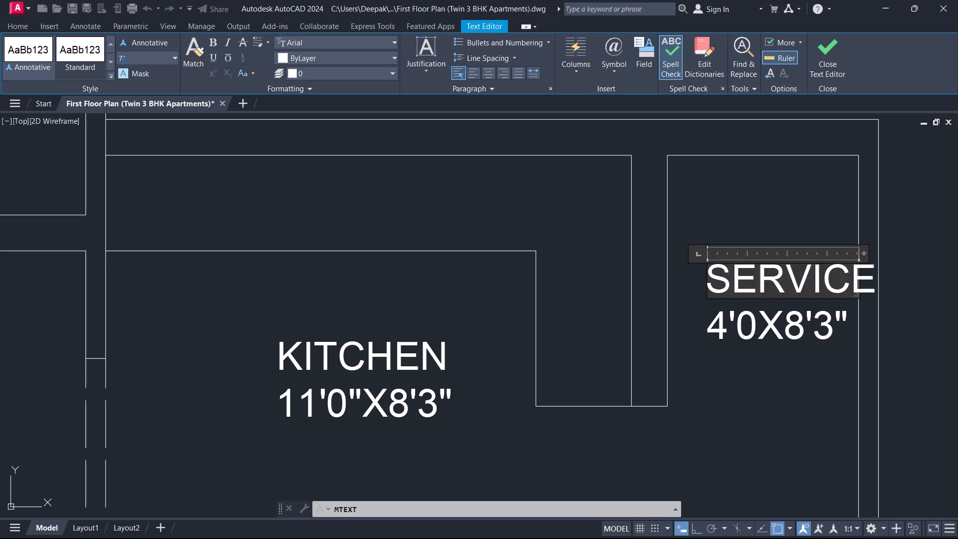
click(825, 54)
Move the SERVICE 4'0X8'3" label slightly west so it fits between the service area's walls.
scroll(788, 320, up, 2)
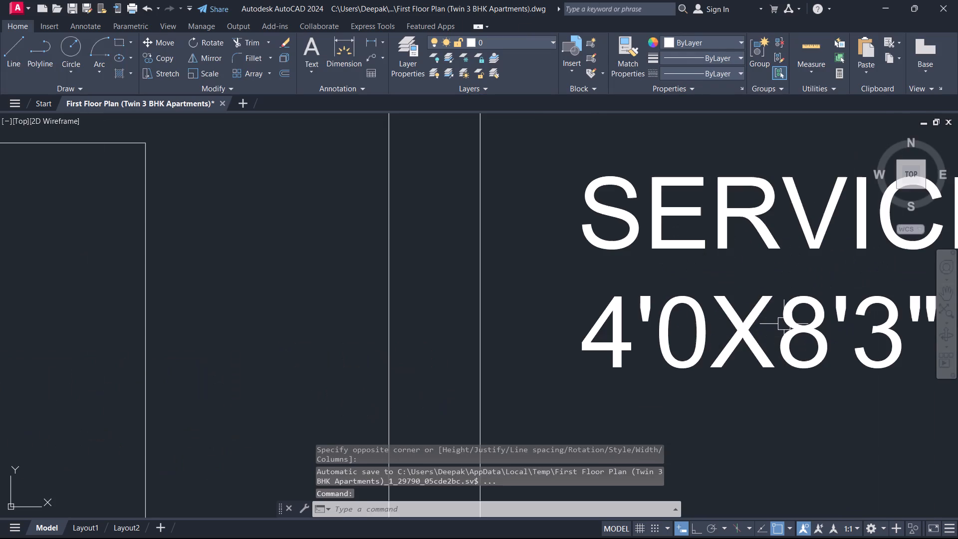
click(780, 315)
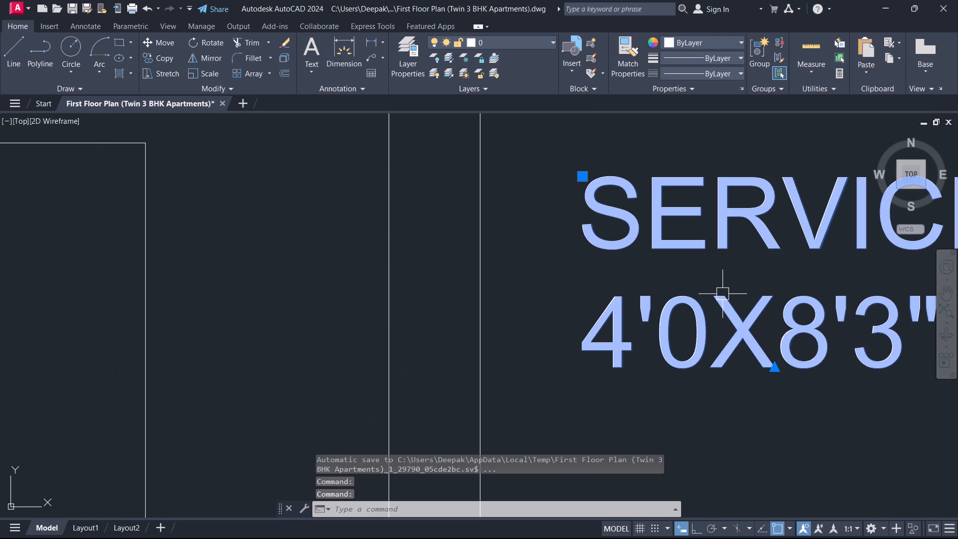
text(M)
key(space)
middle_drag(778, 269, 500, 327)
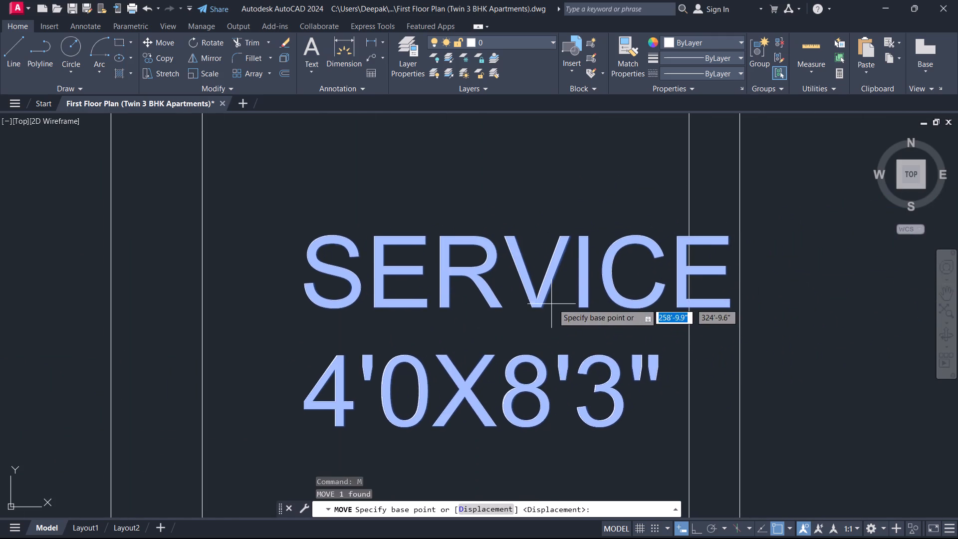
click(555, 302)
click(507, 300)
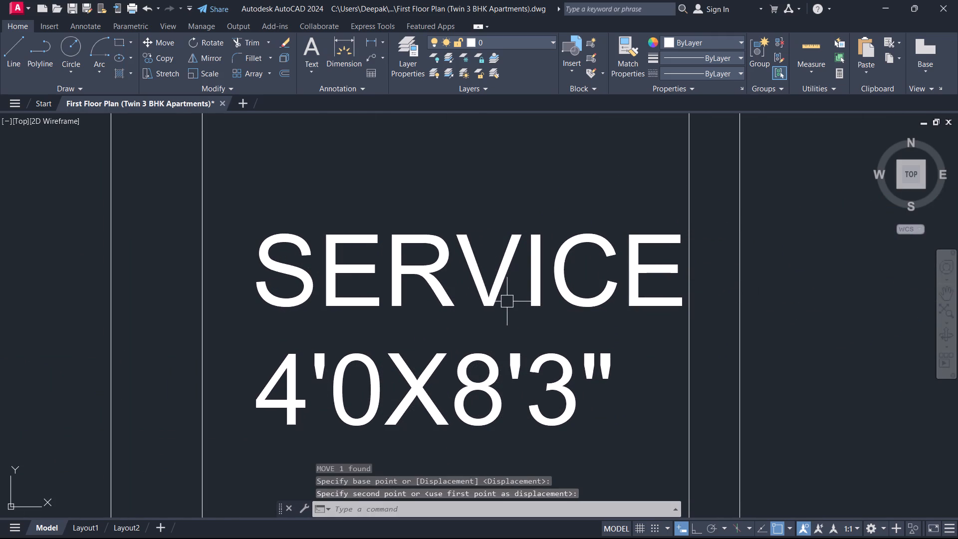
key(Escape)
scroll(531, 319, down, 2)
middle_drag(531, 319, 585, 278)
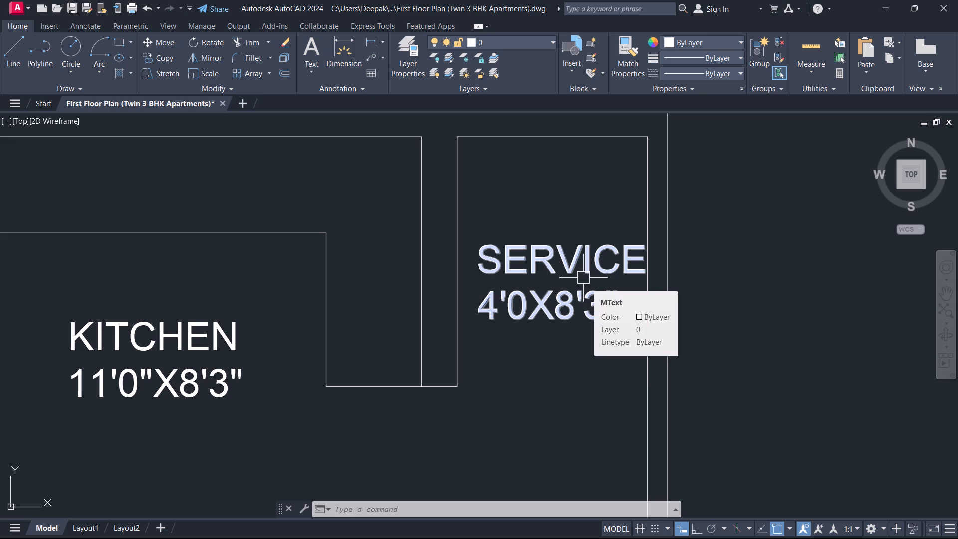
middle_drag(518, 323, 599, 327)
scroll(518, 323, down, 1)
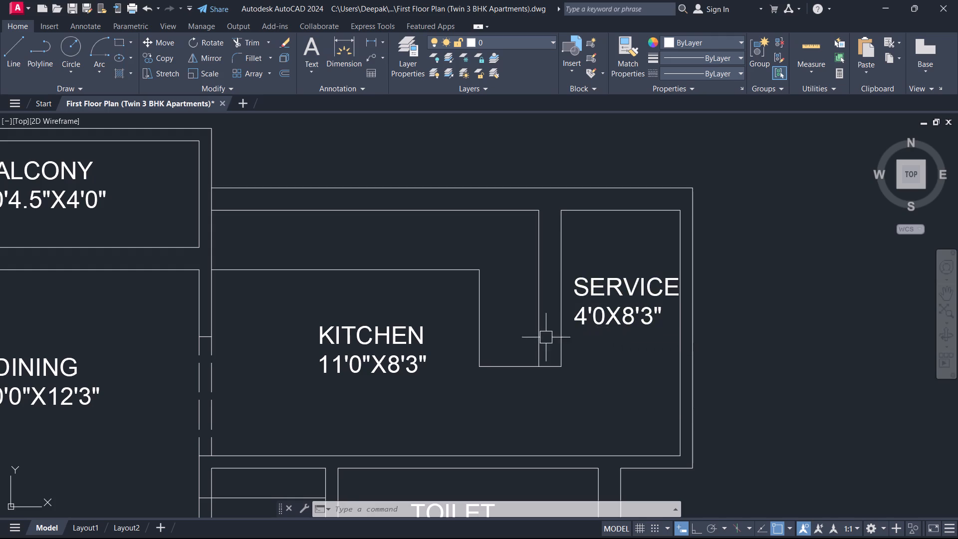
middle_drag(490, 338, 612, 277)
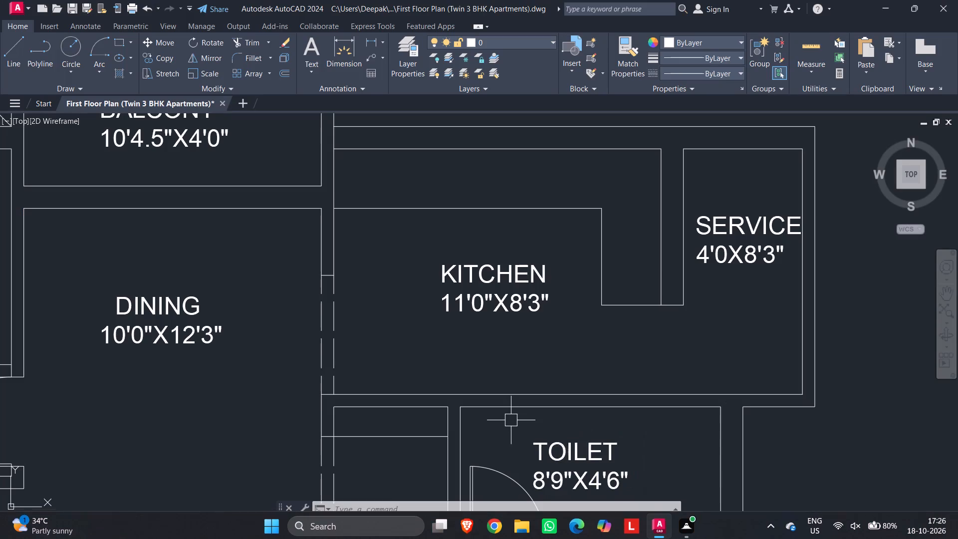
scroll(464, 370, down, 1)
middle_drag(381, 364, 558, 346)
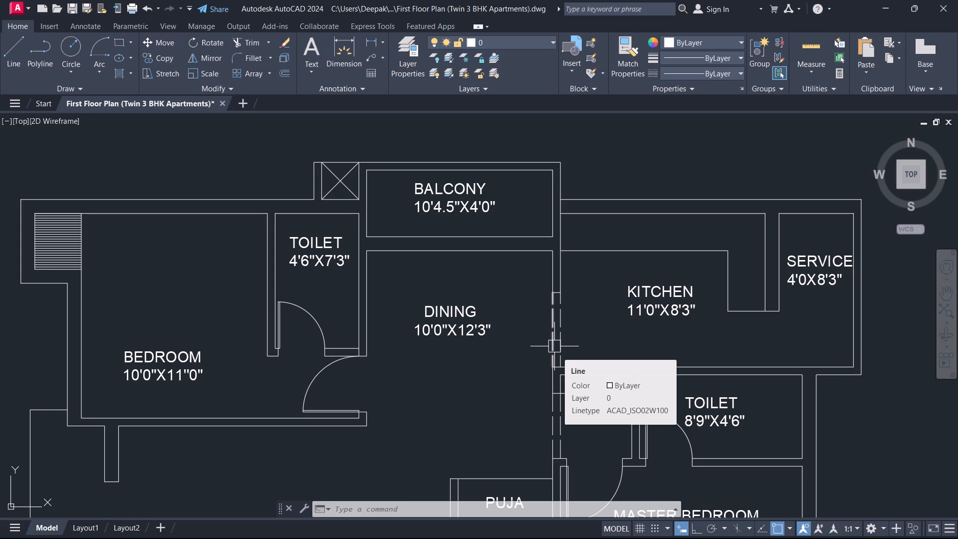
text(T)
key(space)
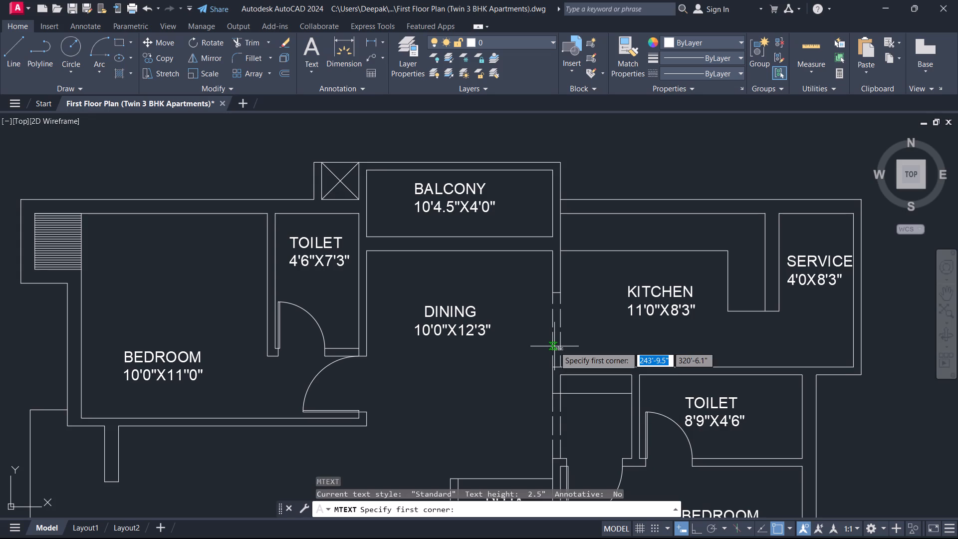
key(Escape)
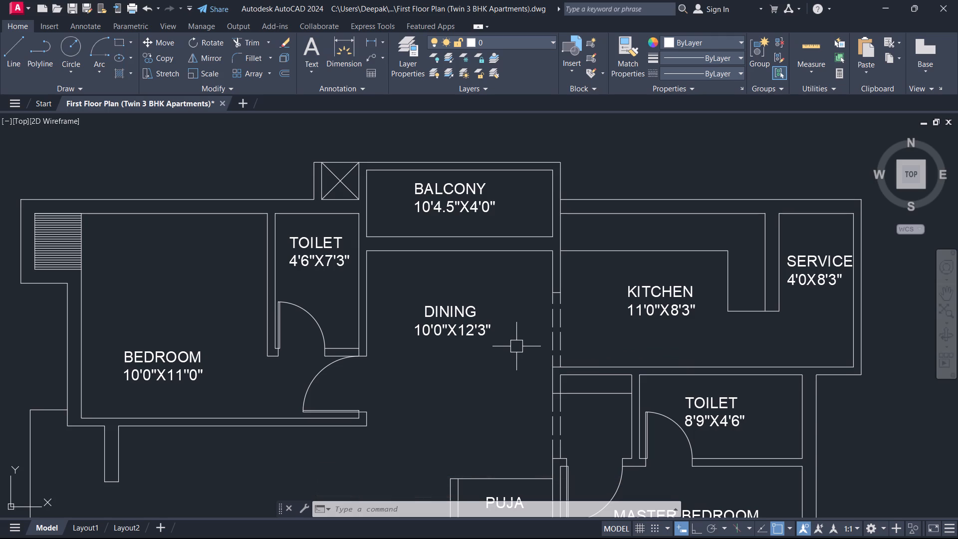
Insert the recent three-burner gas stove block on the north counter of the upper apartment's KITCHEN.
middle_drag(293, 326, 312, 321)
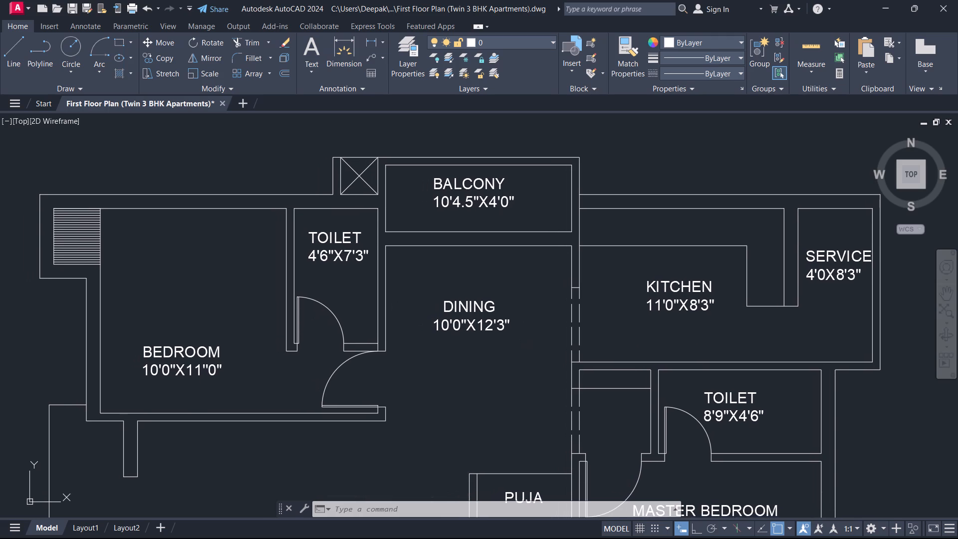
text(I)
key(space)
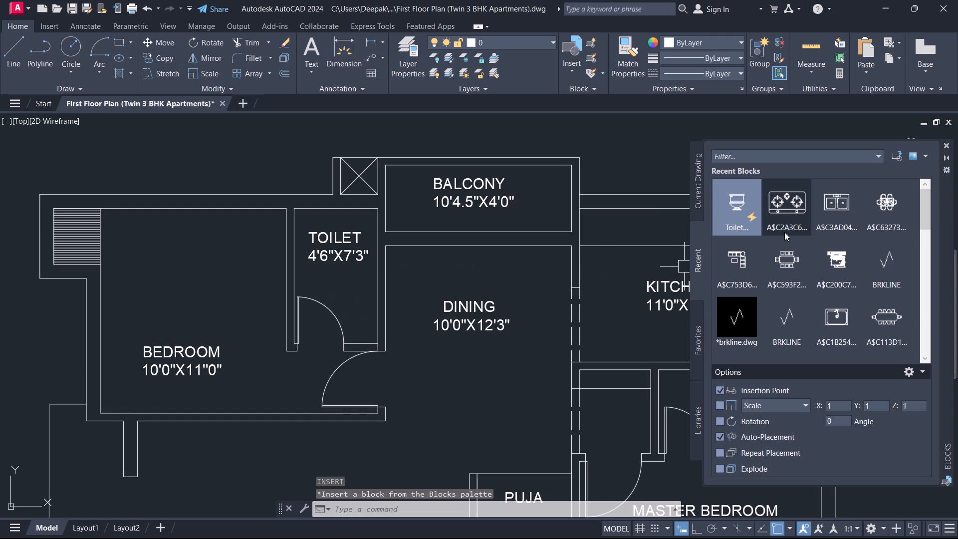
click(792, 210)
scroll(576, 307, down, 3)
middle_drag(556, 309, 388, 308)
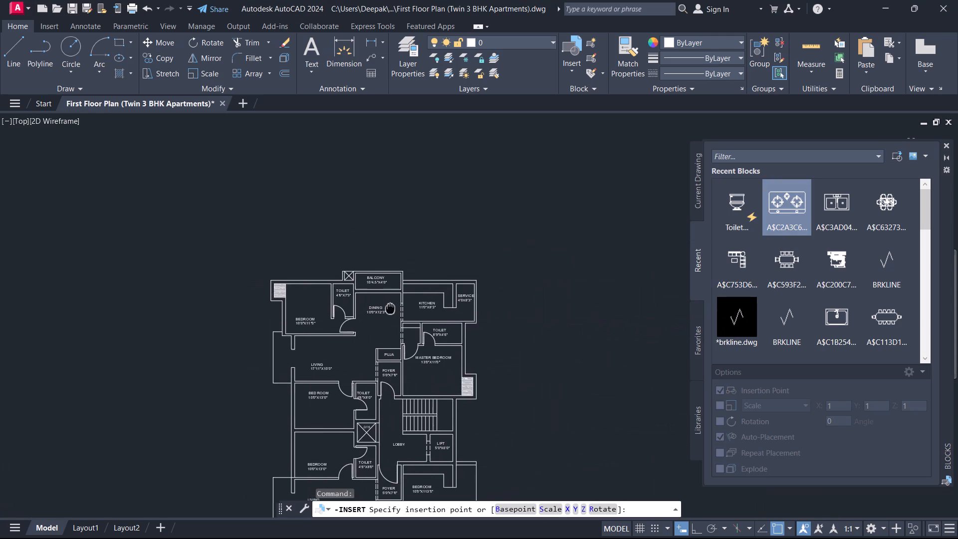
middle_drag(388, 308, 387, 308)
scroll(403, 293, up, 7)
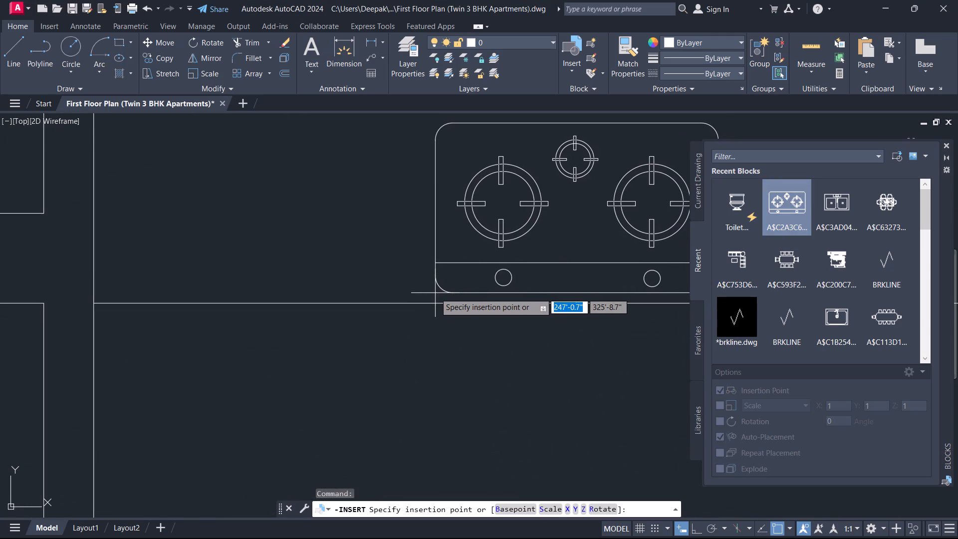
click(434, 293)
scroll(426, 302, down, 5)
scroll(442, 309, up, 3)
middle_drag(461, 308, 445, 345)
click(429, 298)
key(Escape)
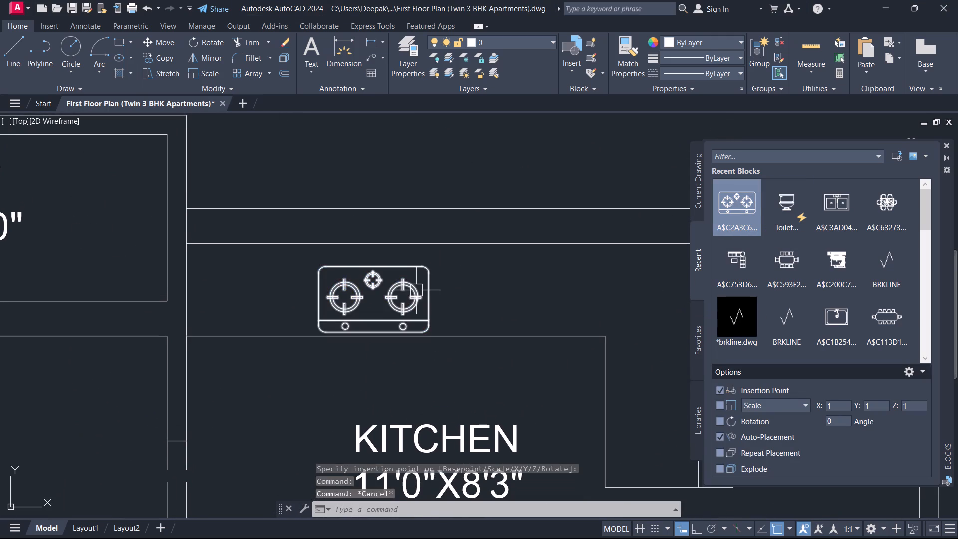
Move the stove block about 2.3" north so it sits centred on the KITCHEN's north counter.
click(416, 290)
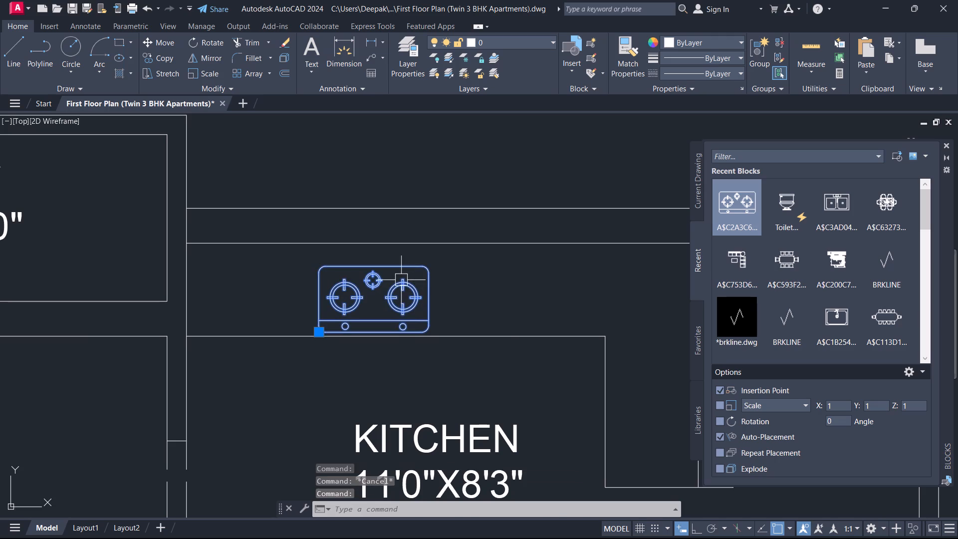
scroll(400, 279, up, 3)
key(m)
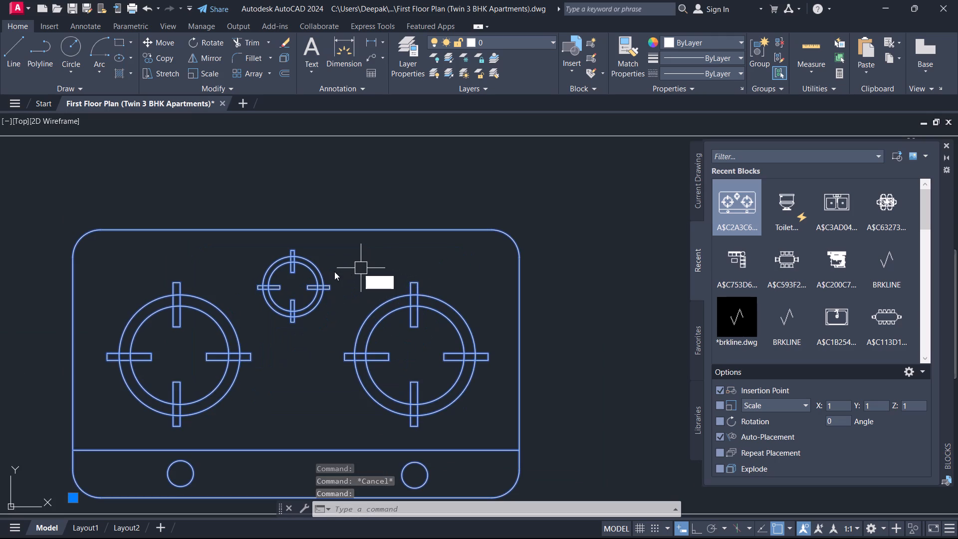
key(space)
click(298, 286)
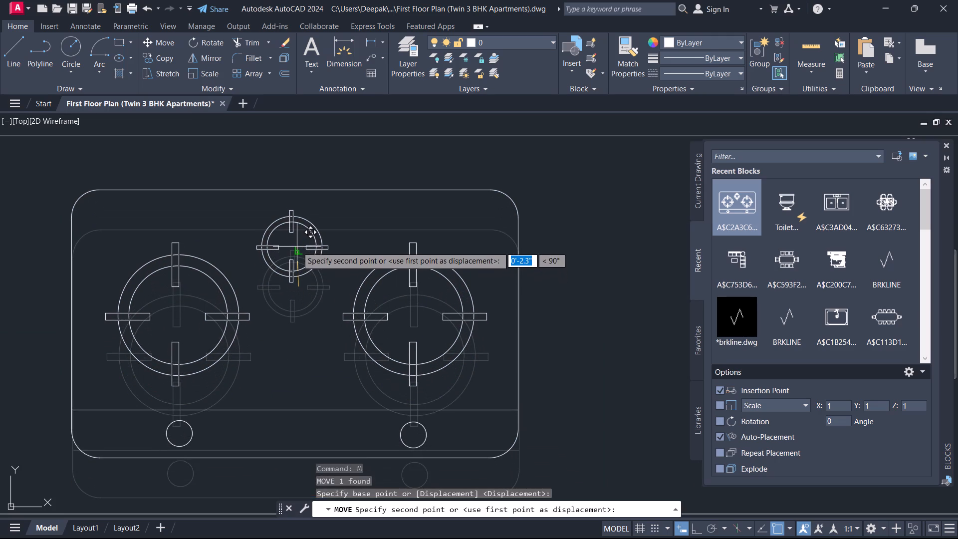
click(297, 247)
Insert the recent double-bowl sink block in the empty space north of the upper apartment's KITCHEN and close the block library.
scroll(294, 244, down, 4)
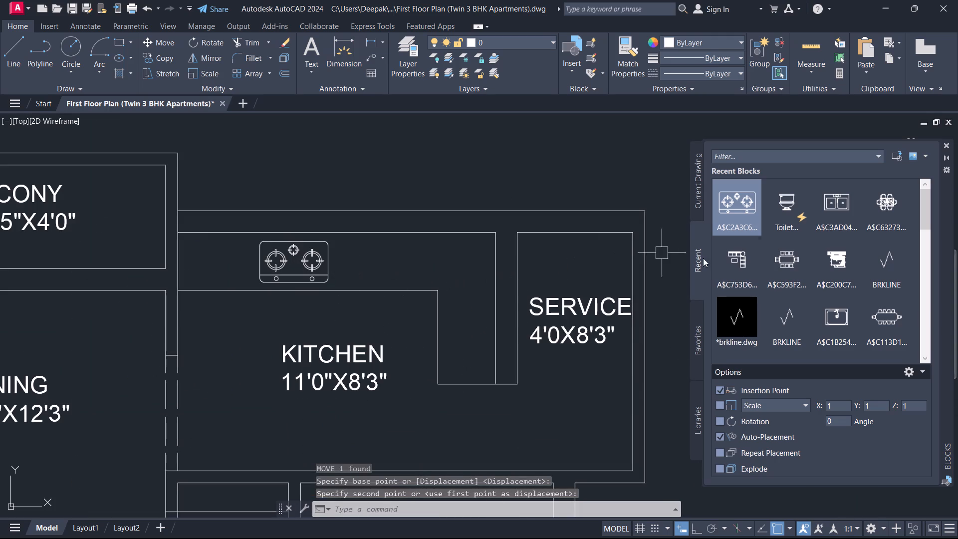
click(839, 212)
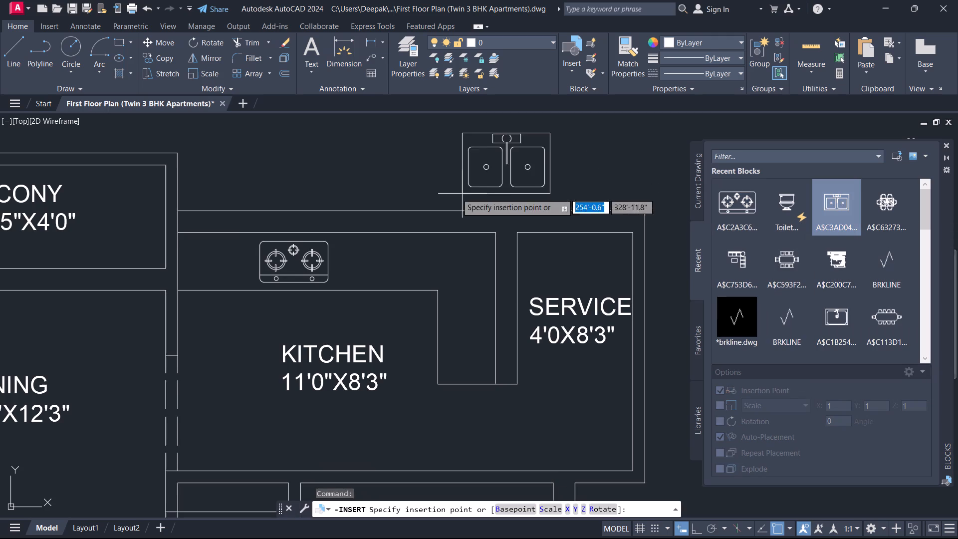
click(422, 174)
key(Escape)
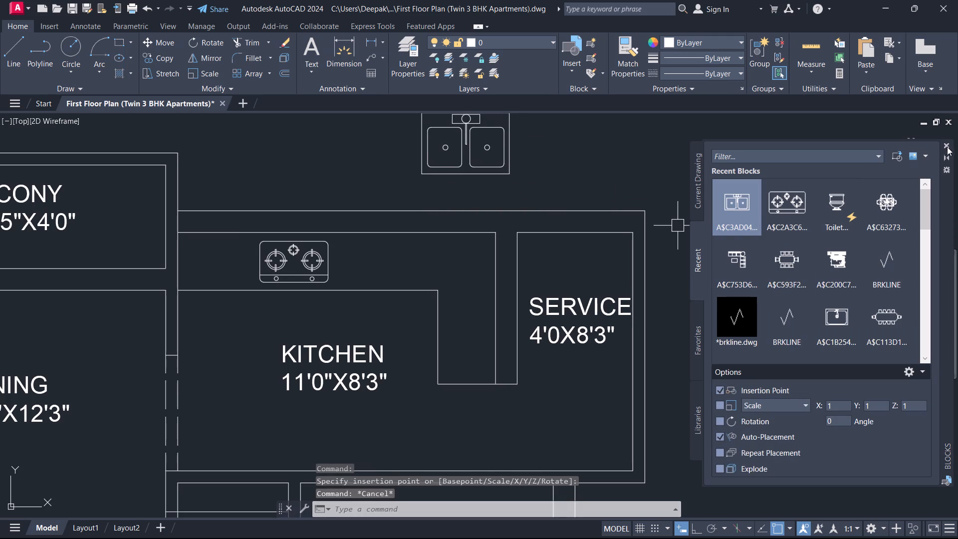
click(954, 146)
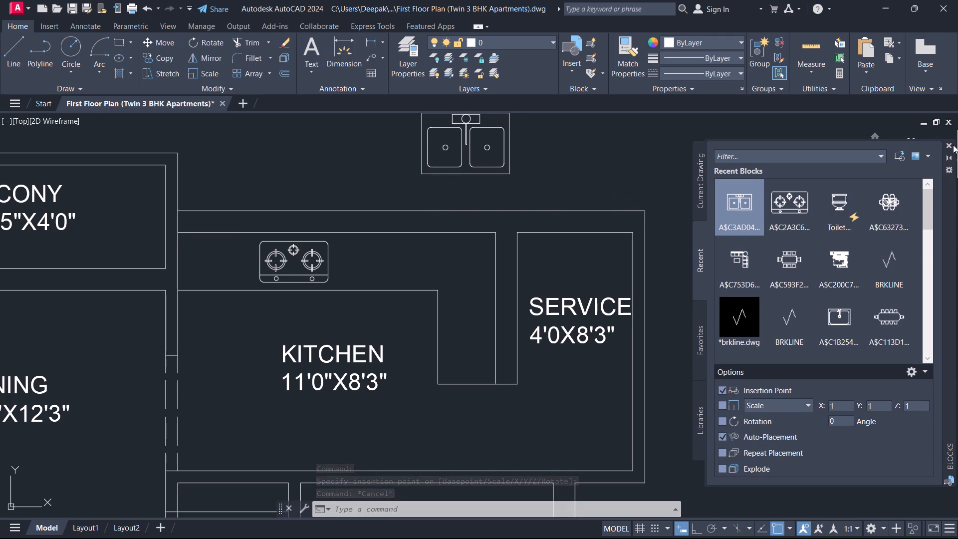
click(953, 146)
Rotate the double-bowl sink block to 270° with Ortho on, so its faucet side faces east.
scroll(639, 194, down, 1)
middle_drag(639, 194, 702, 278)
scroll(667, 261, up, 1)
drag(614, 255, 608, 255)
click(526, 216)
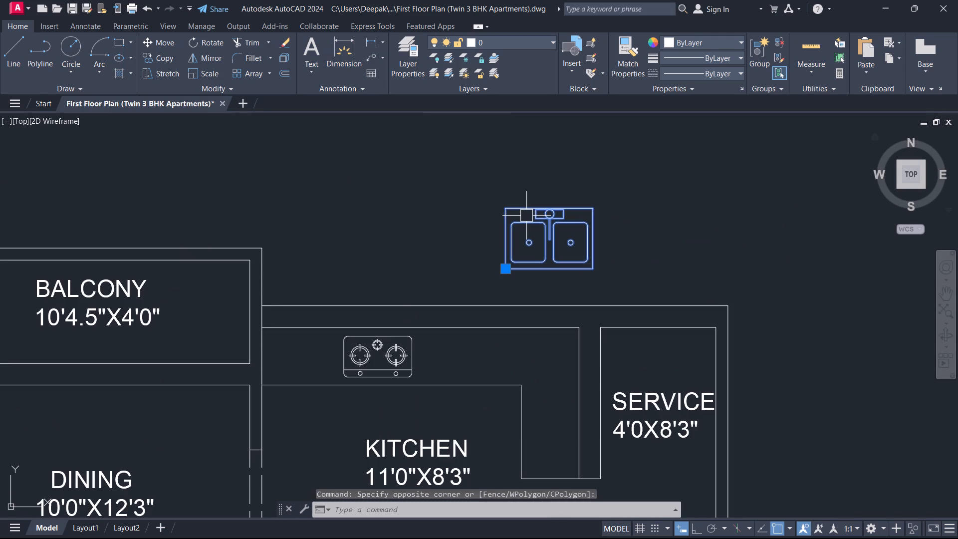
key(r)
text(O)
key(space)
click(545, 194)
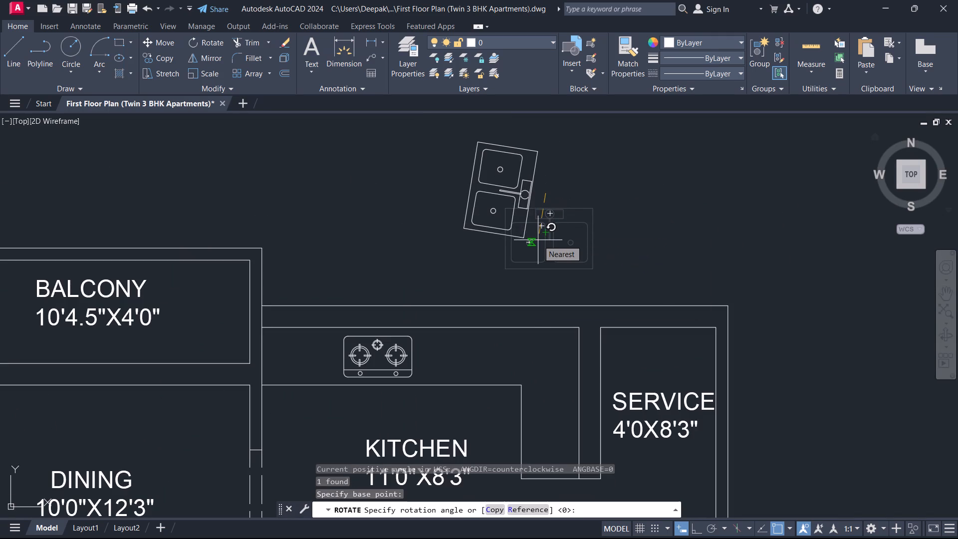
key(F8)
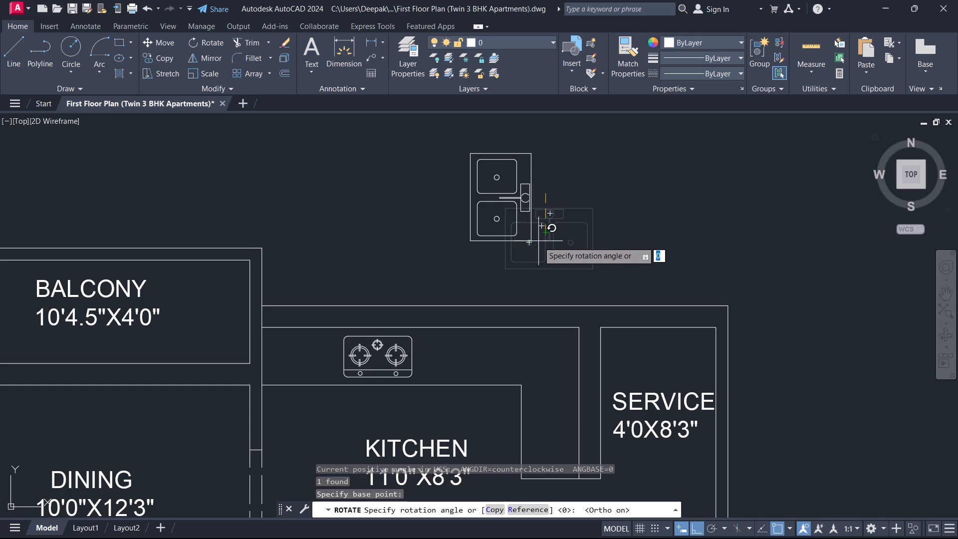
click(545, 376)
key(Escape)
Scale the sink block down to about 0.8 of its size, from a base point beside its faucet.
middle_drag(551, 237, 571, 292)
click(564, 267)
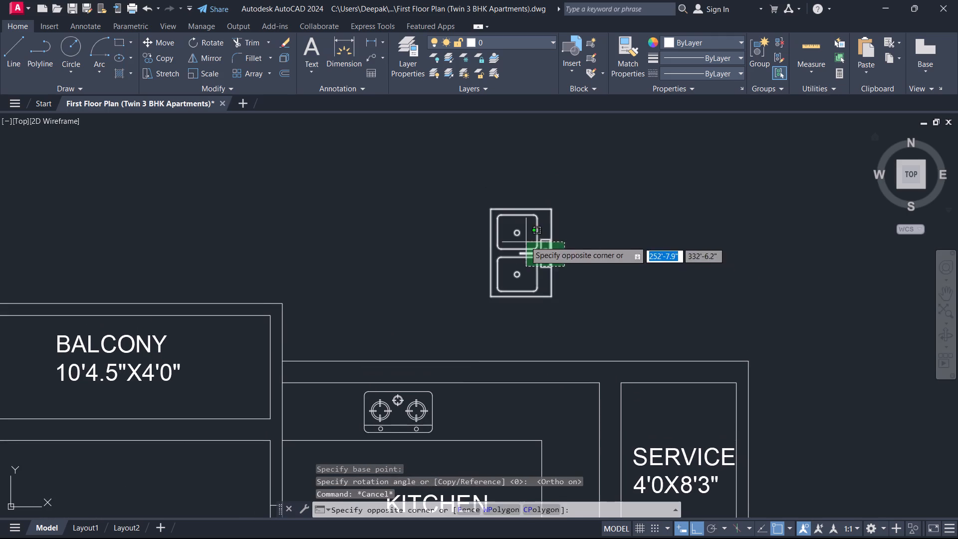
click(525, 241)
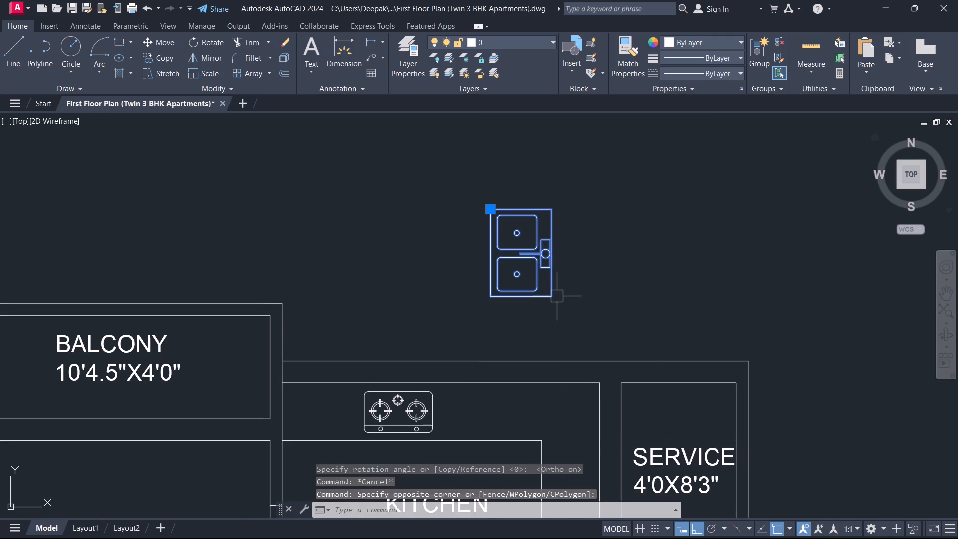
key(s)
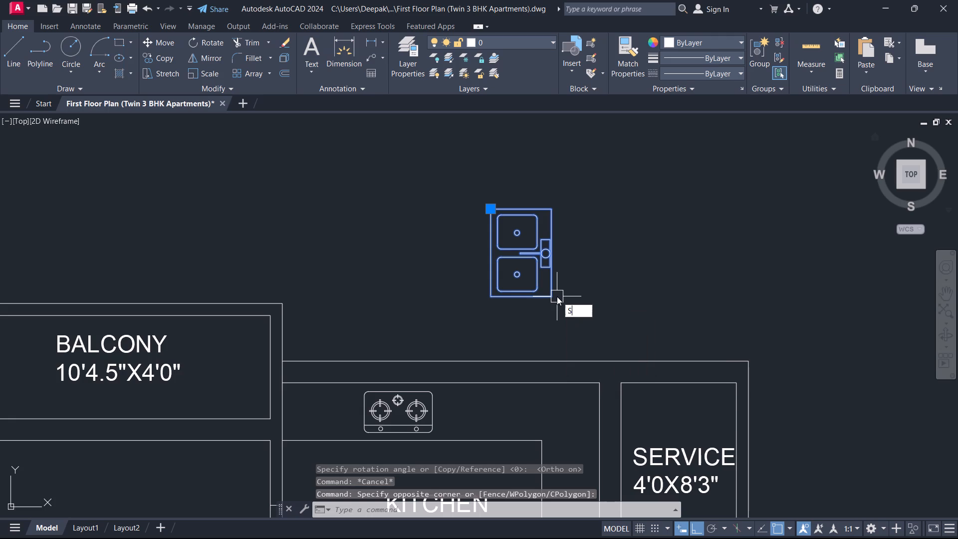
text(C)
key(space)
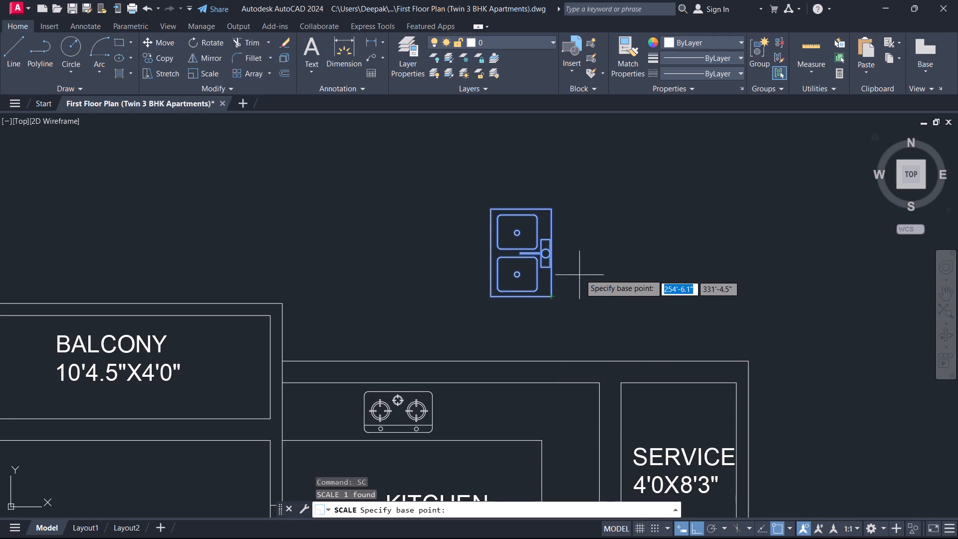
scroll(580, 272, up, 2)
scroll(519, 219, up, 1)
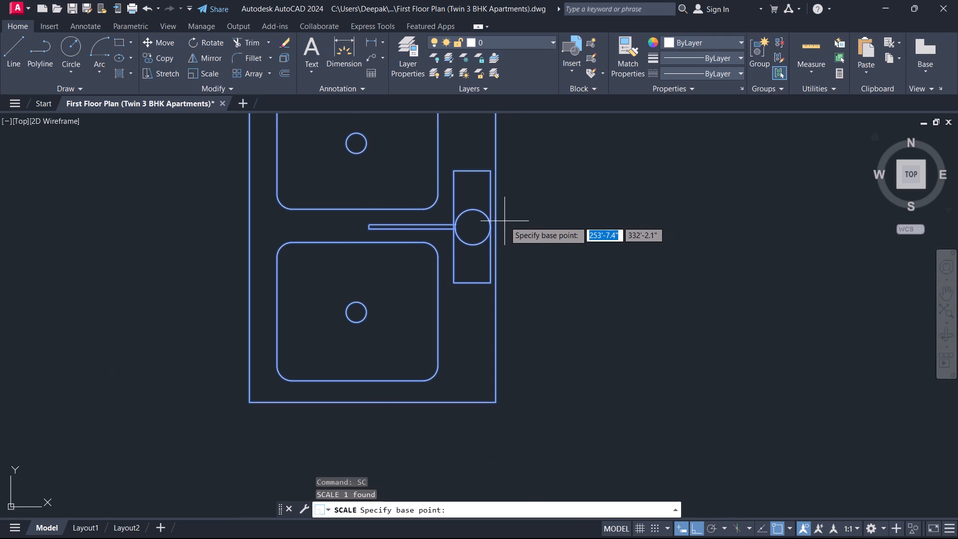
click(504, 224)
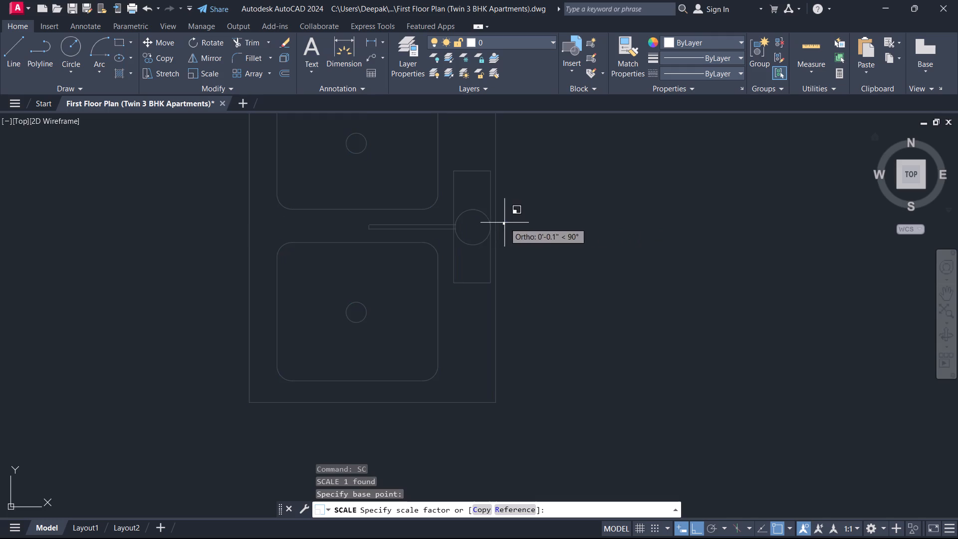
scroll(561, 223, down, 2)
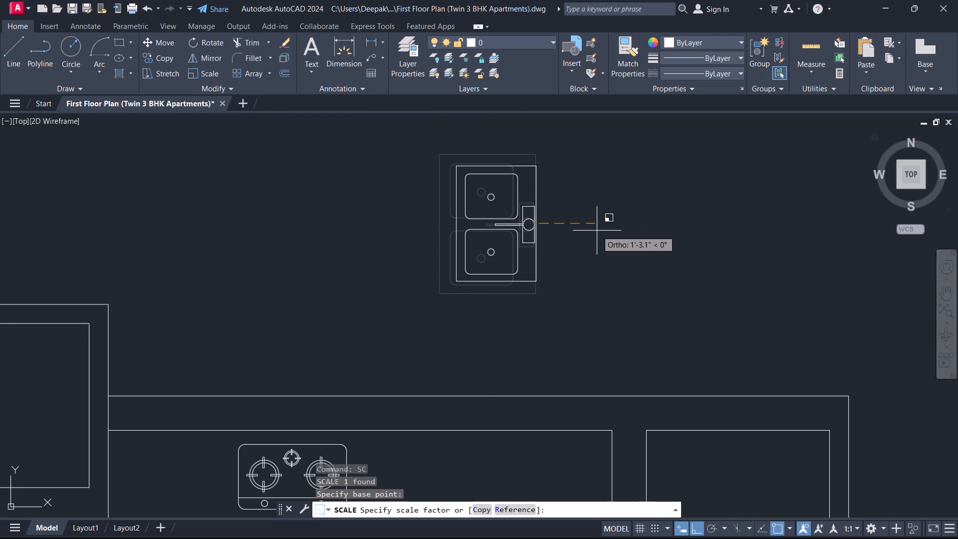
click(595, 231)
Move the sink block, with Ortho off, onto the east counter of the upper apartment's KITCHEN.
drag(557, 261, 549, 258)
click(490, 208)
middle_drag(515, 256, 533, 216)
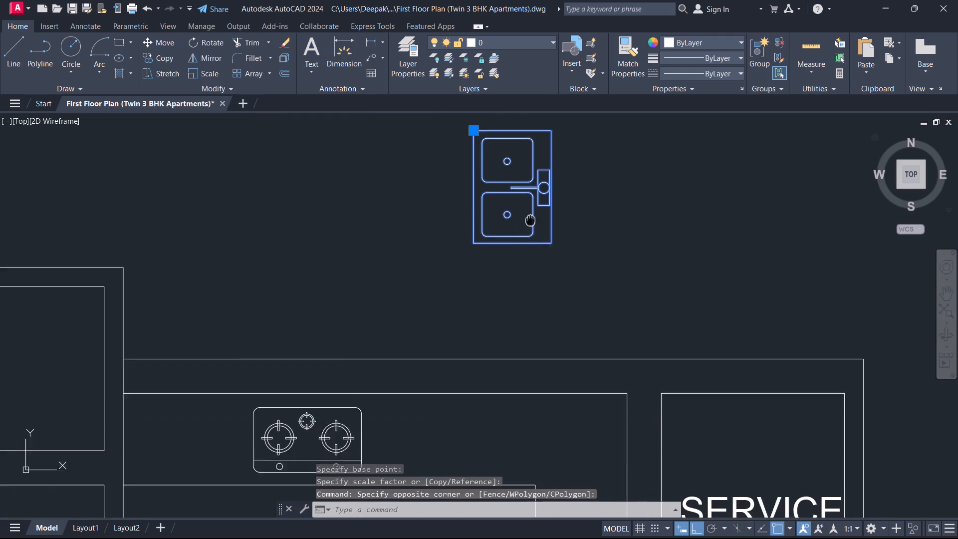
middle_drag(533, 216, 548, 232)
key(m)
key(space)
click(530, 197)
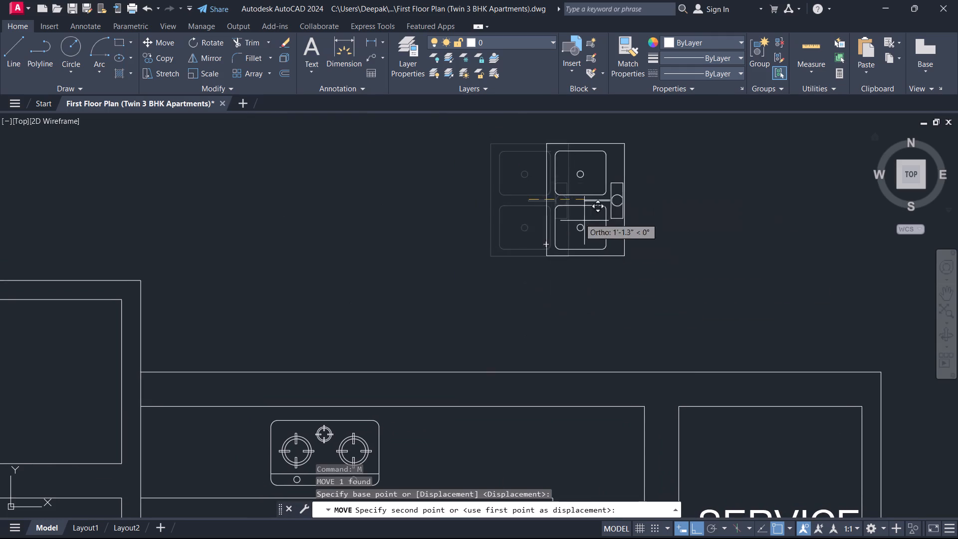
middle_drag(594, 351, 571, 312)
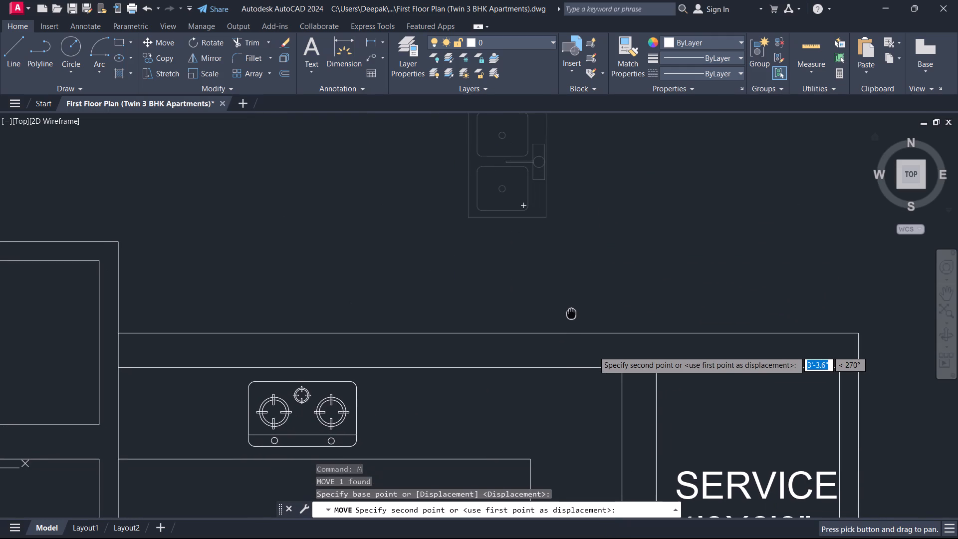
key(F8)
middle_drag(594, 357, 581, 241)
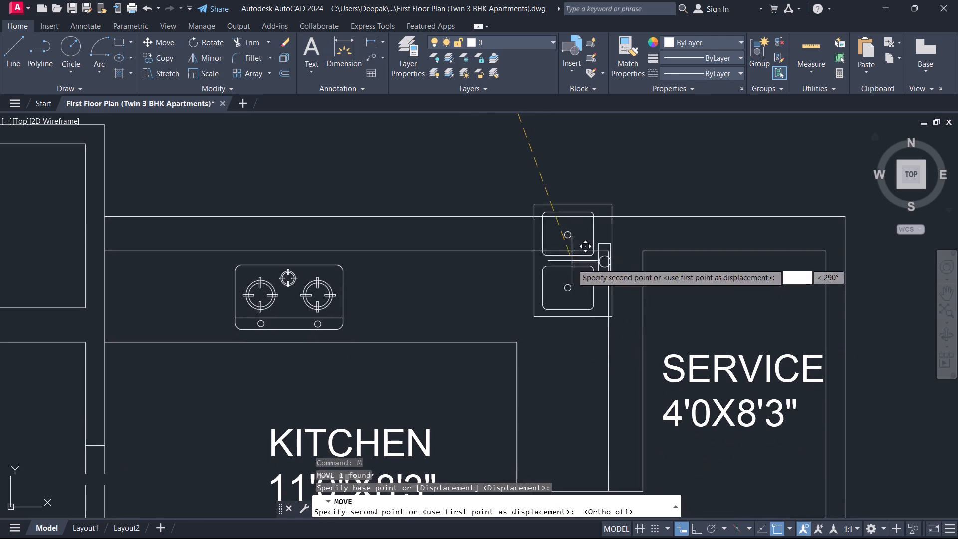
middle_drag(578, 357, 578, 263)
scroll(573, 277, up, 2)
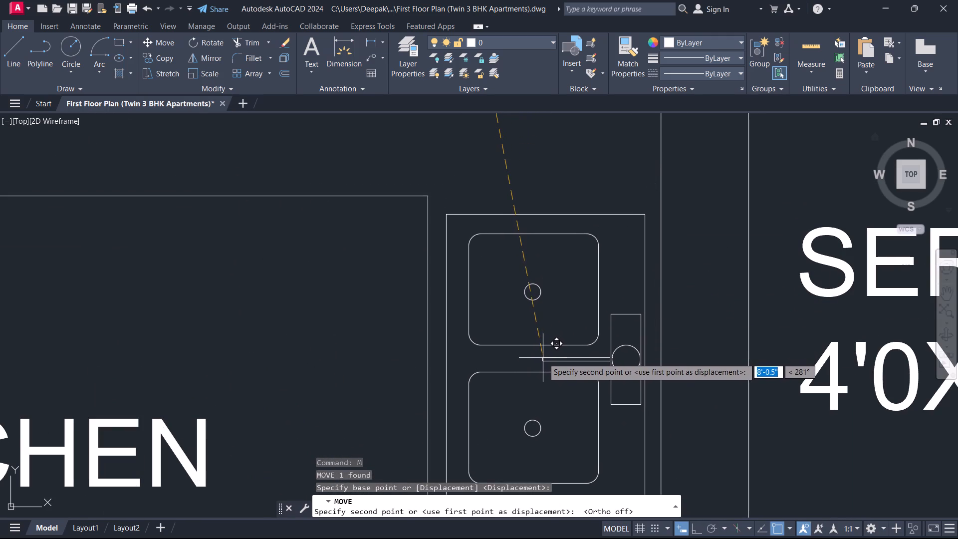
click(543, 358)
scroll(551, 321, down, 2)
key(Escape)
scroll(528, 330, down, 1)
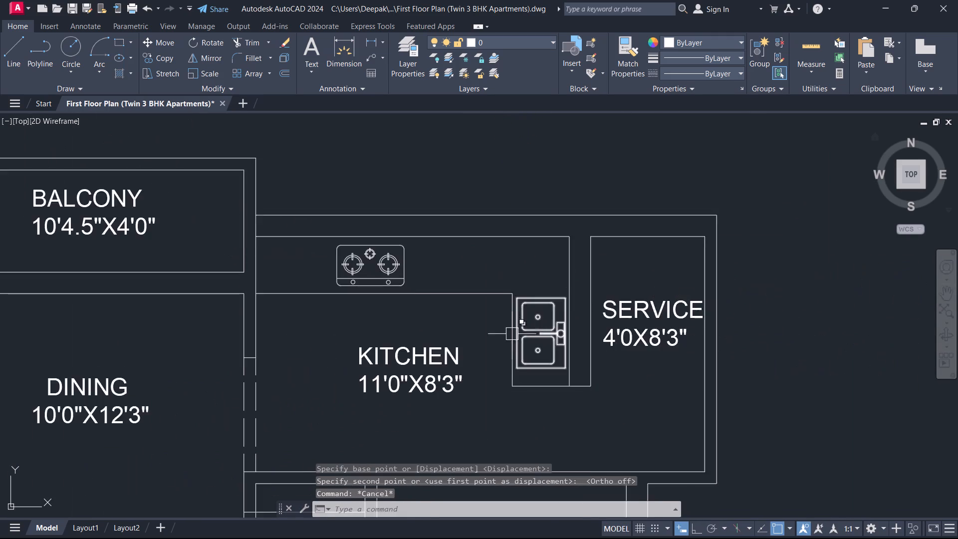
scroll(511, 334, down, 1)
key(Escape)
key(Escape)
Draw a short vertical line across the wall between BALCONY and DINING at the wall's midpoint.
scroll(460, 340, down, 1)
middle_drag(443, 338, 468, 277)
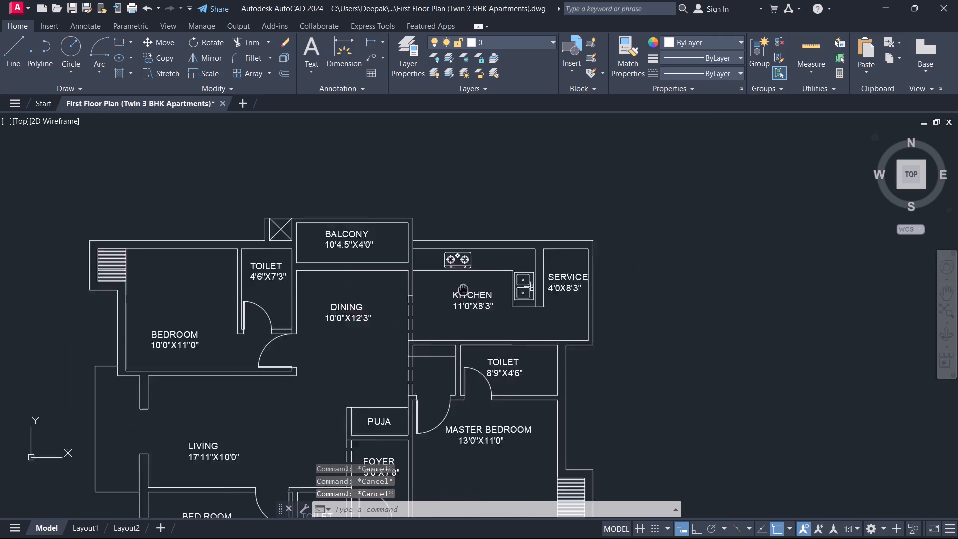
middle_drag(468, 277, 488, 233)
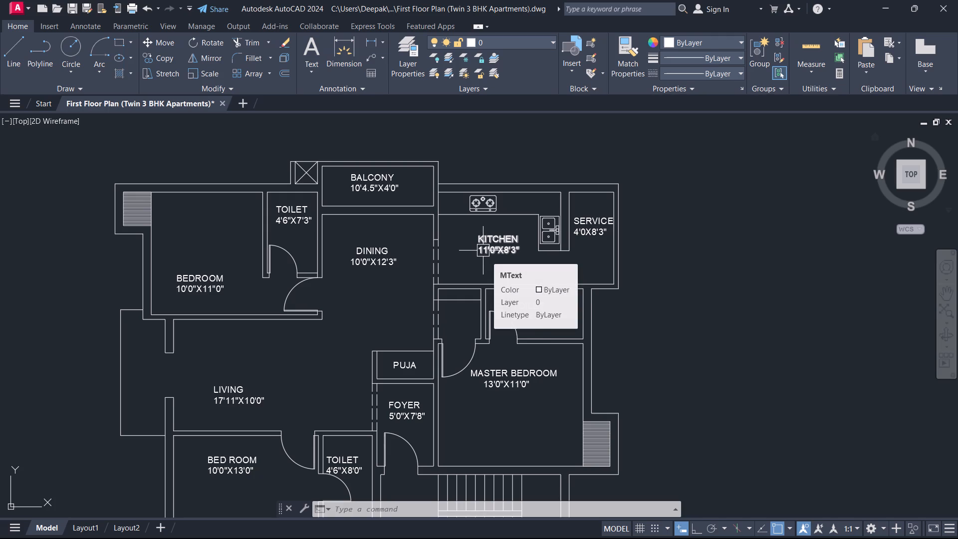
middle_drag(386, 228, 513, 261)
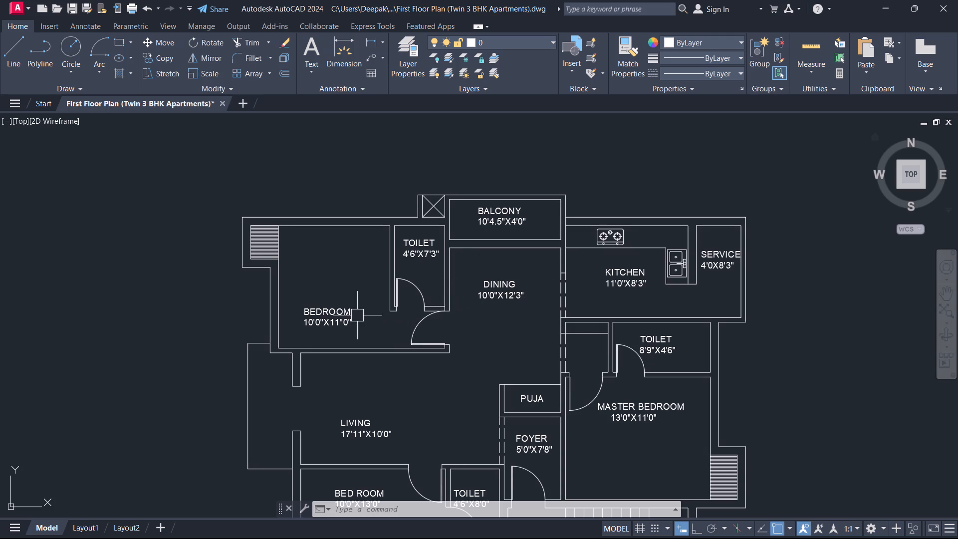
middle_drag(357, 316, 338, 392)
scroll(421, 329, up, 3)
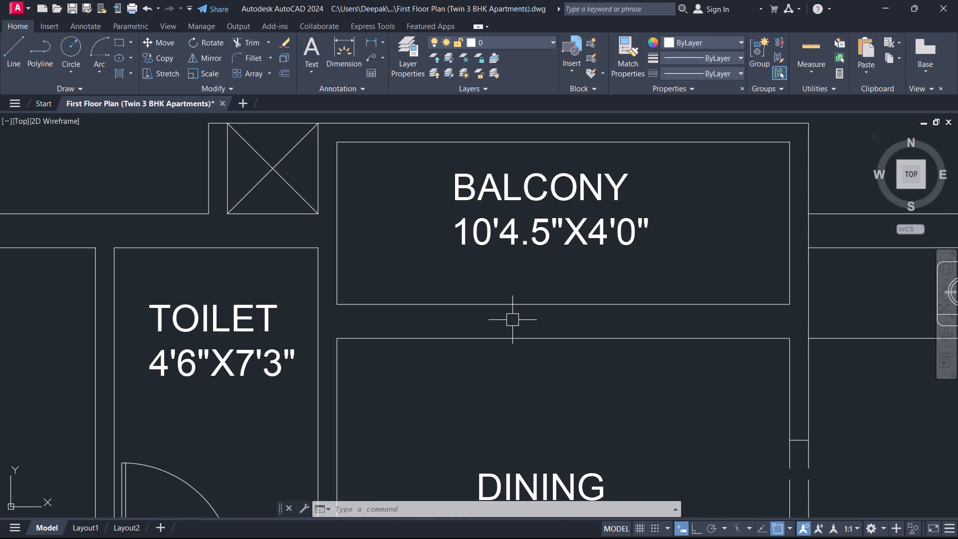
text(L)
key(space)
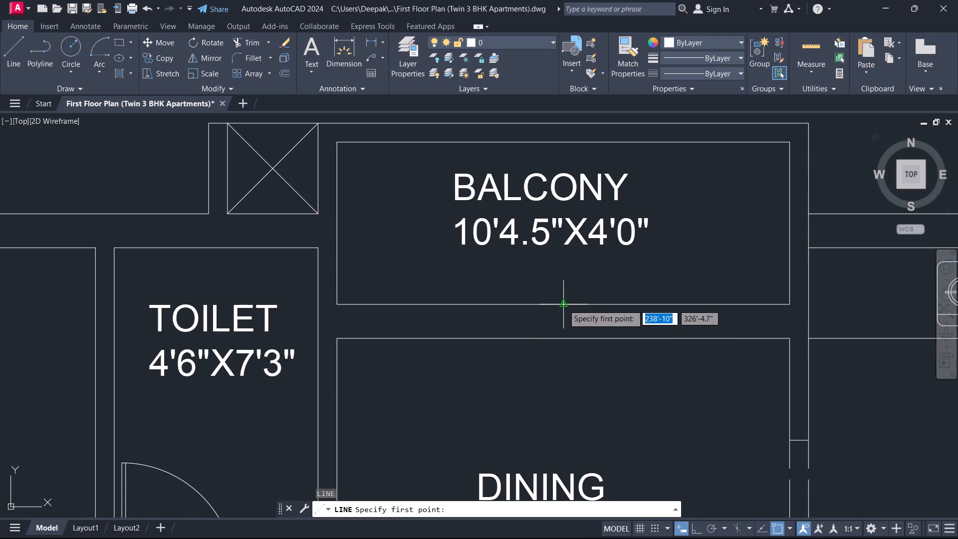
click(563, 304)
click(565, 336)
key(Escape)
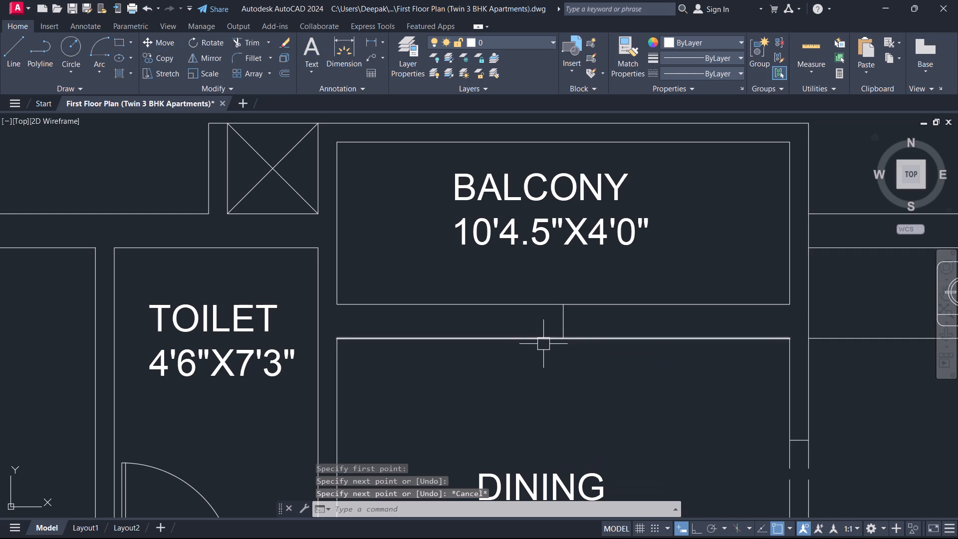
Offset the short line in the BALCONY-DINING wall by 2' to both its west and east sides.
key(o)
key(space)
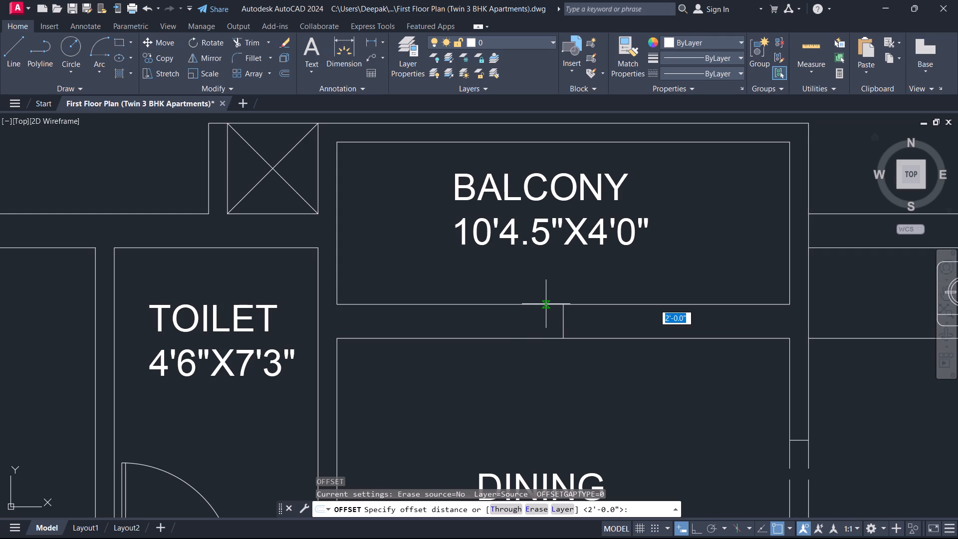
key(2)
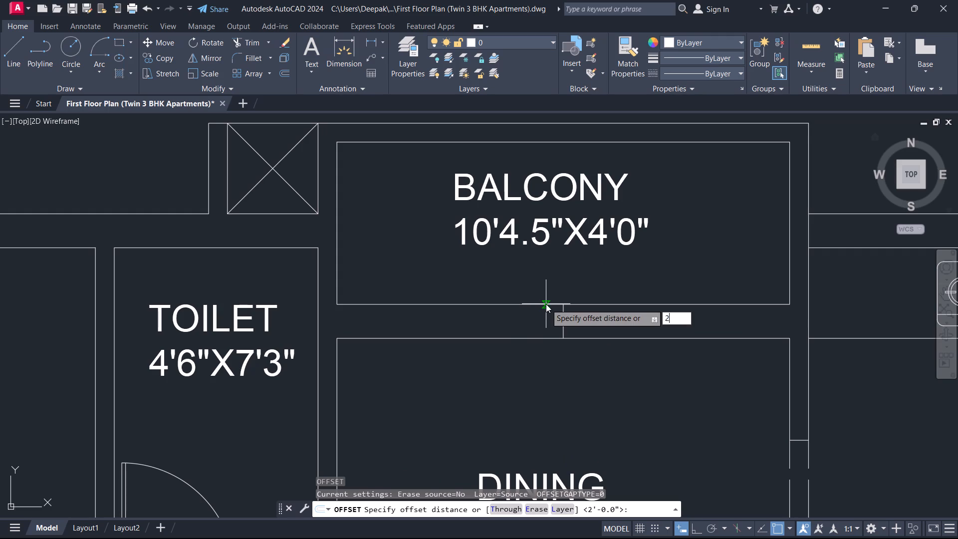
key(apostrophe)
key(Return)
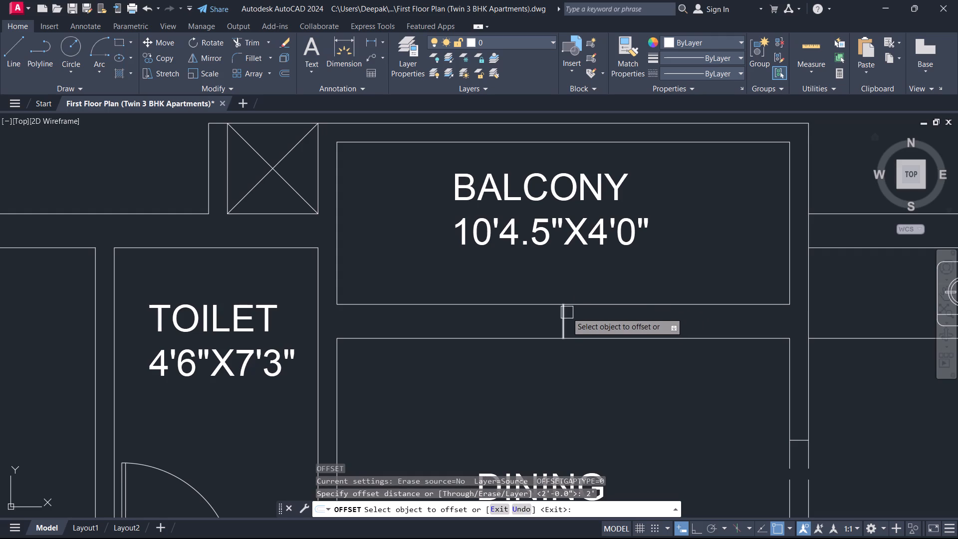
click(559, 320)
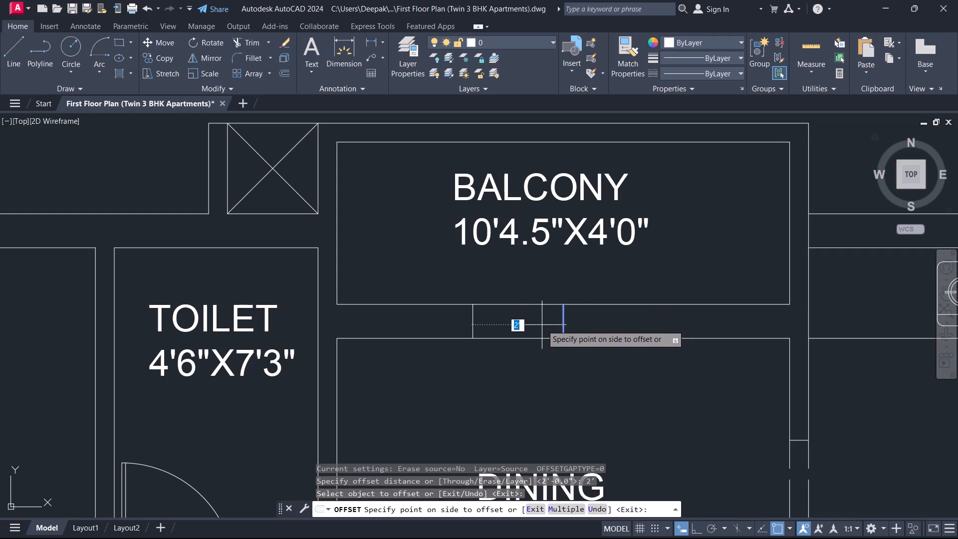
click(541, 325)
click(568, 317)
click(603, 322)
key(Escape)
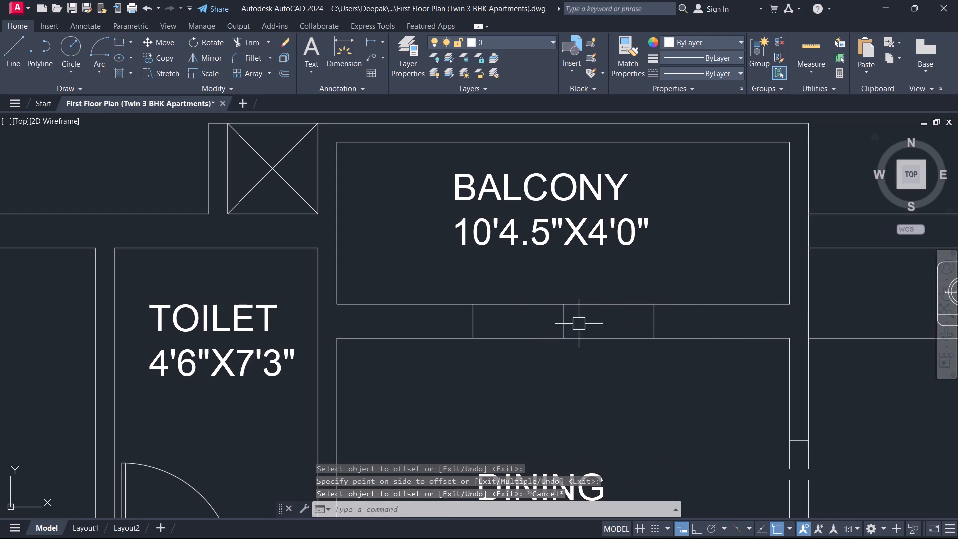
Erase the middle short line across the wall between BALCONY and DINING.
drag(579, 324, 568, 324)
click(527, 323)
key(Delete)
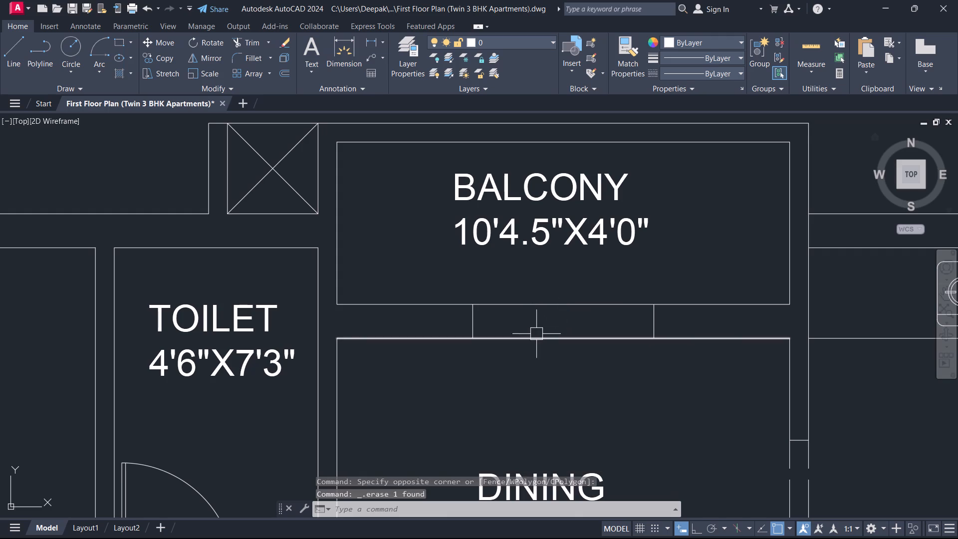
Trim both wall lines between the two remaining short lines to open the wall between BALCONY and DINING.
text(TR)
key(space)
click(550, 364)
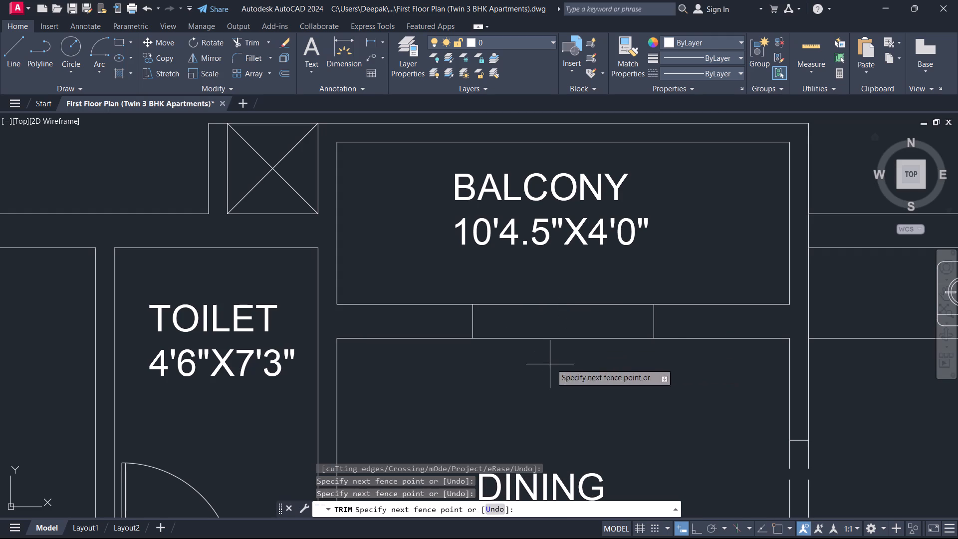
click(554, 275)
key(Escape)
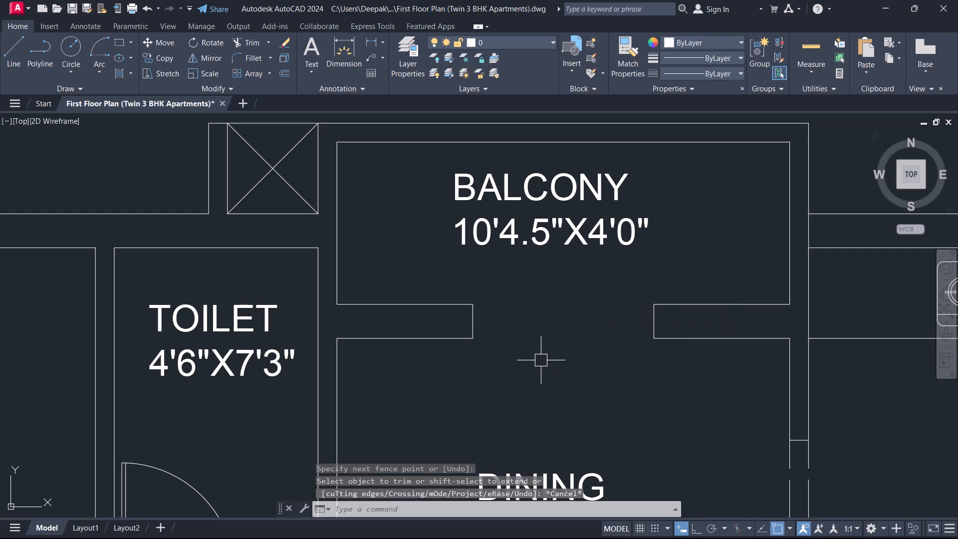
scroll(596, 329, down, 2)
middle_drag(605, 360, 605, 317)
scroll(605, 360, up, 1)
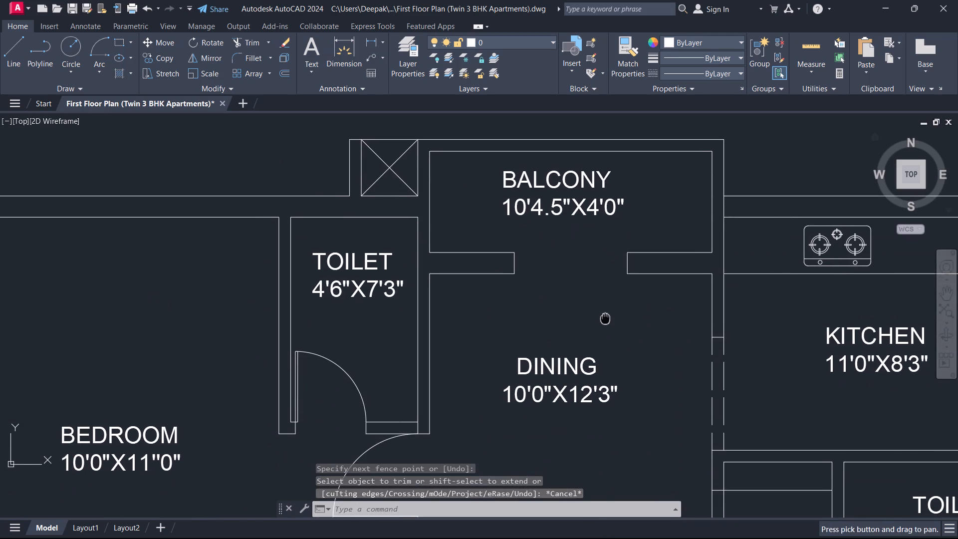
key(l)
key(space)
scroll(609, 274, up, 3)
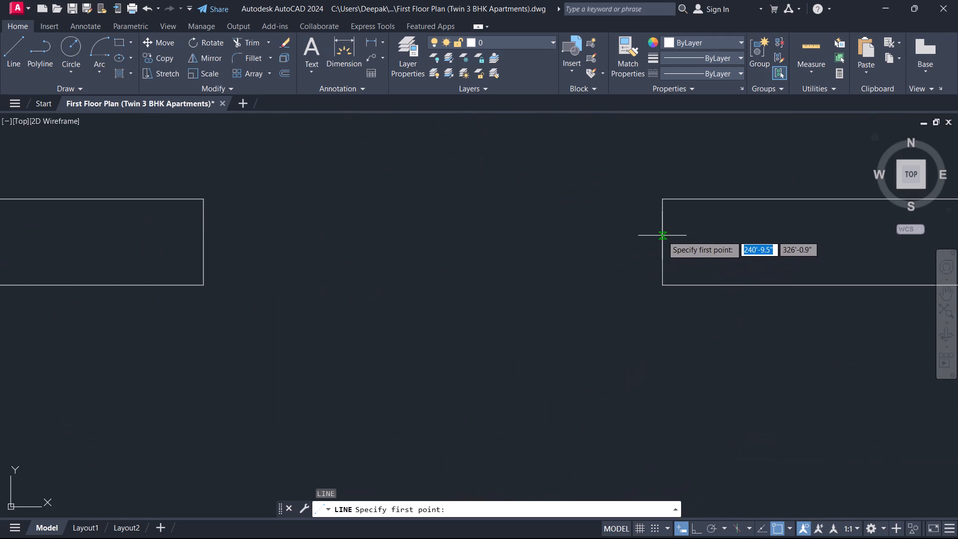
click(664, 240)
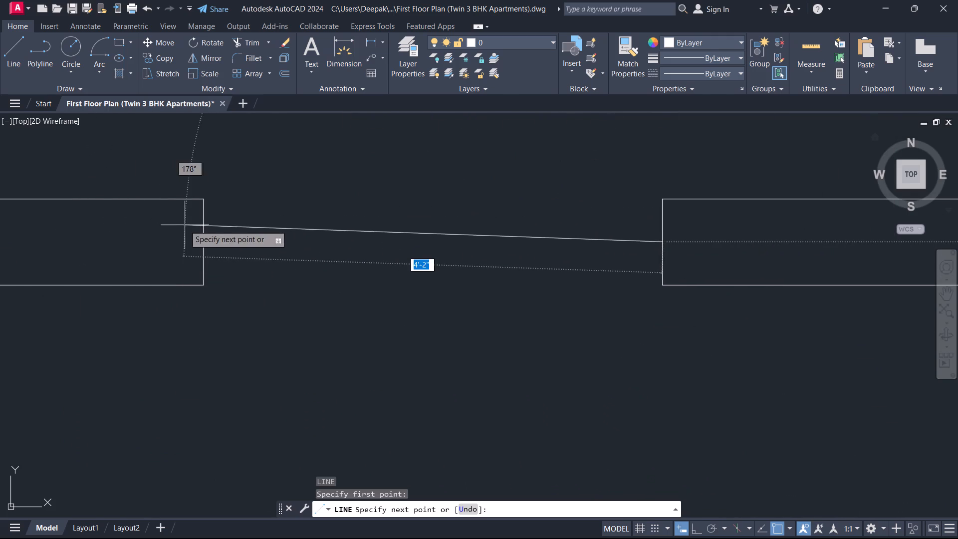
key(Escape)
Erase the two short vertical jamb lines on either side of the opening between BALCONY and DINING.
scroll(578, 237, down, 2)
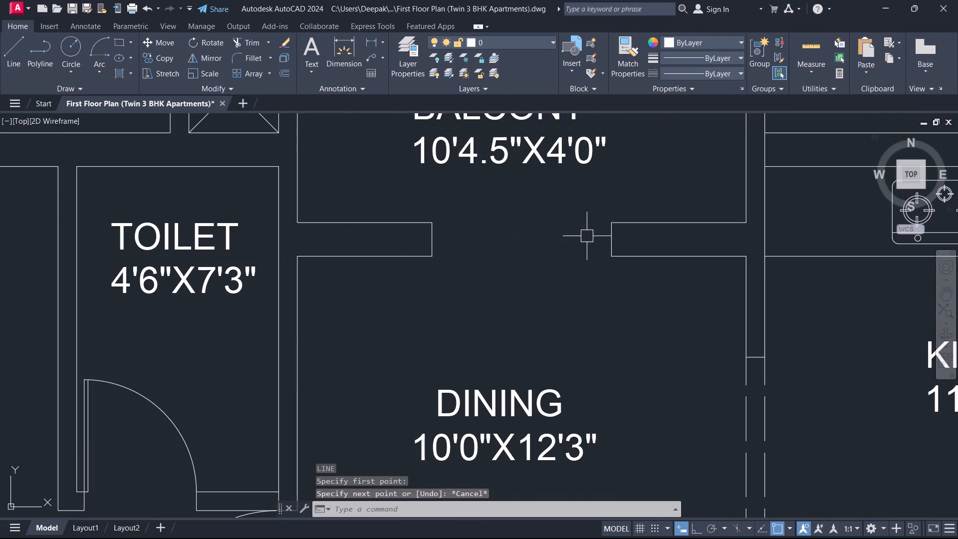
click(630, 242)
click(362, 234)
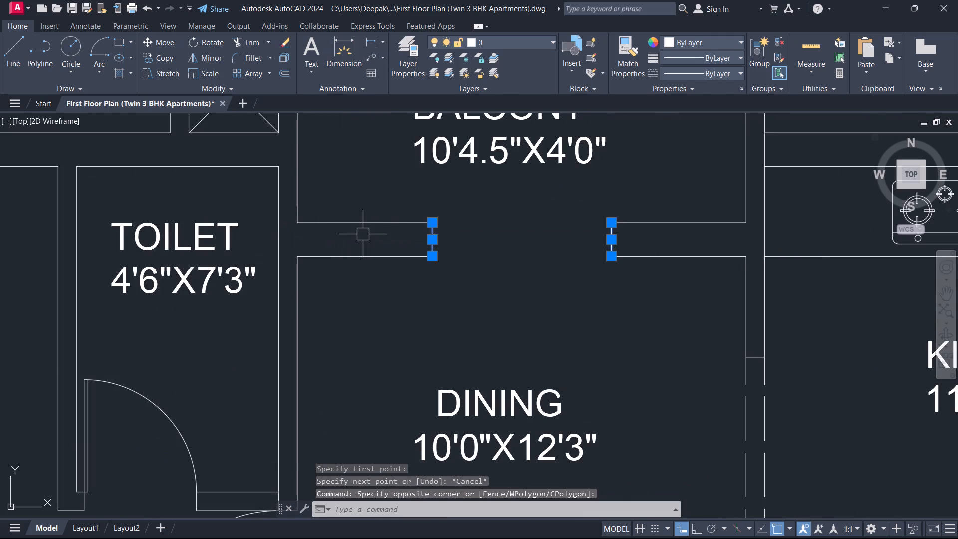
key(Delete)
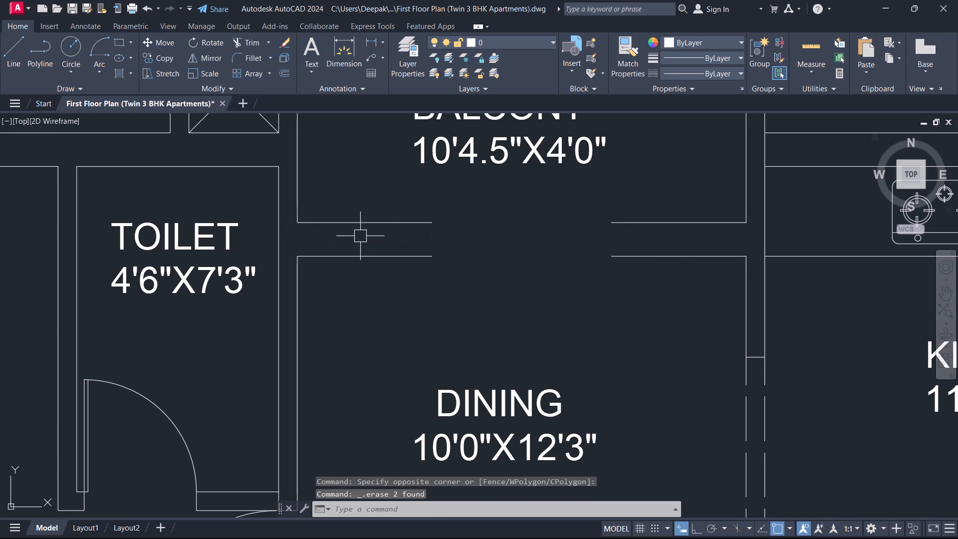
Draw short vertical lines across the BALCONY-DINING wall thickness at its east and west ends.
key(l)
key(space)
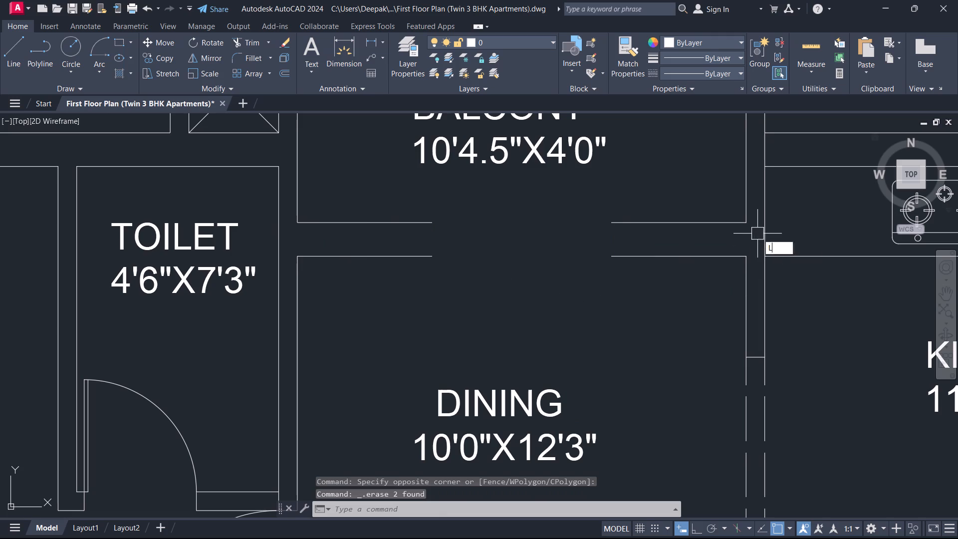
click(746, 224)
click(744, 258)
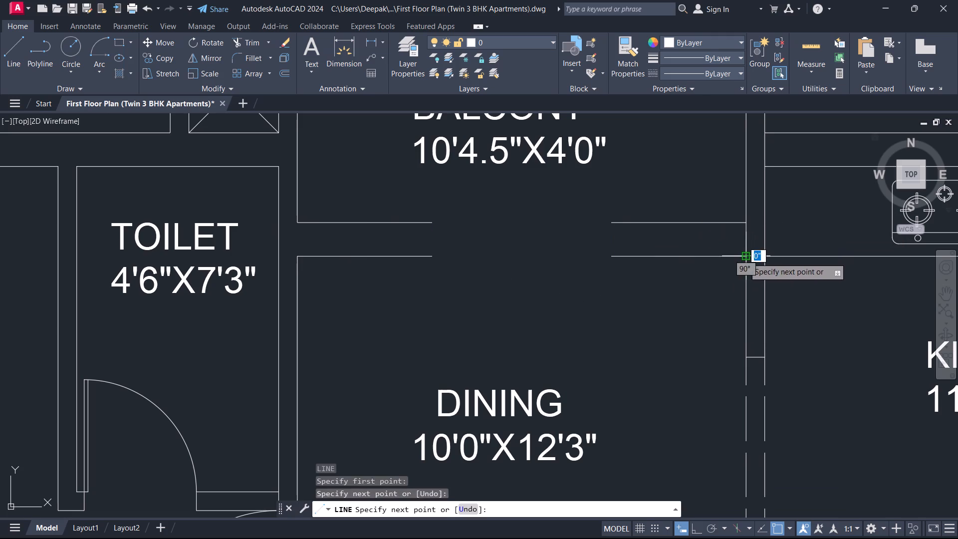
key(Escape)
key(space)
click(293, 255)
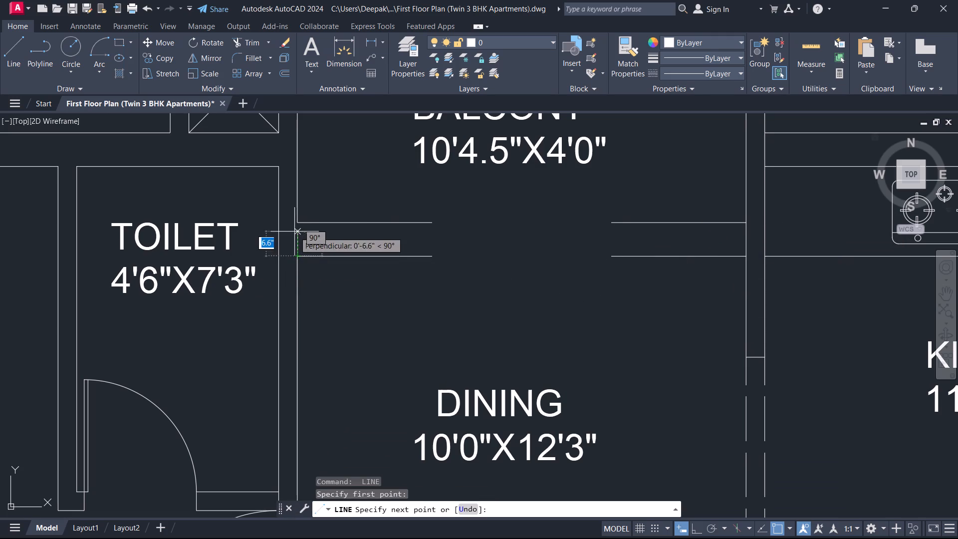
click(295, 223)
key(Escape)
Move the short line at the wall's west end 1' towards the opening between BALCONY and DINING.
click(302, 231)
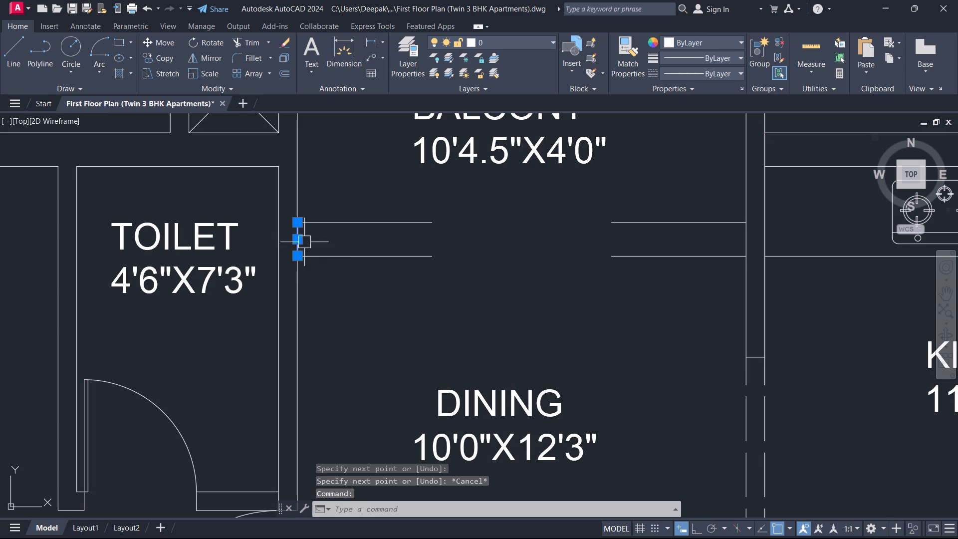
text(M)
key(space)
click(350, 244)
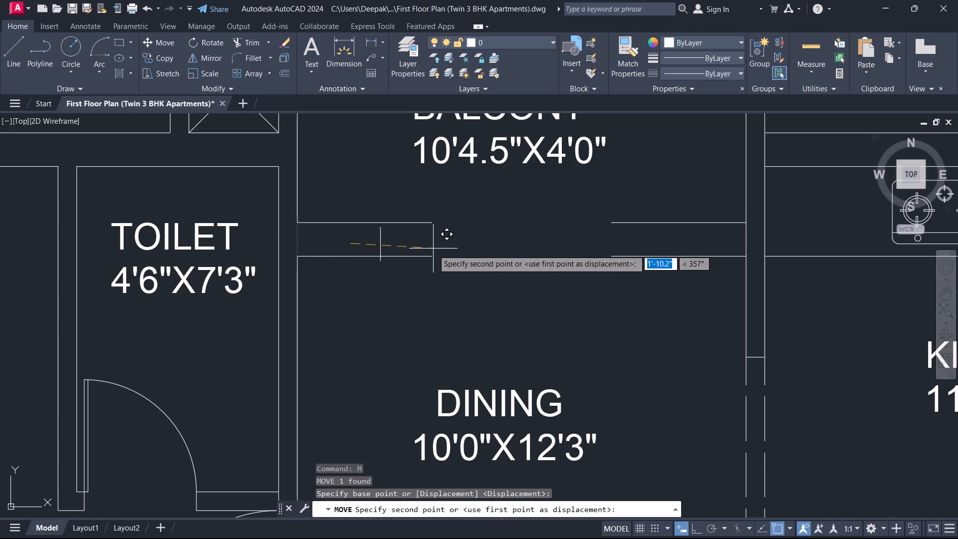
key(2)
key(1)
key(BackSpace)
key(BackSpace)
text(1')
key(Return)
Move the west short line by its lower endpoint so that it sits exactly on the wall's DINING-side line.
scroll(356, 238, up, 2)
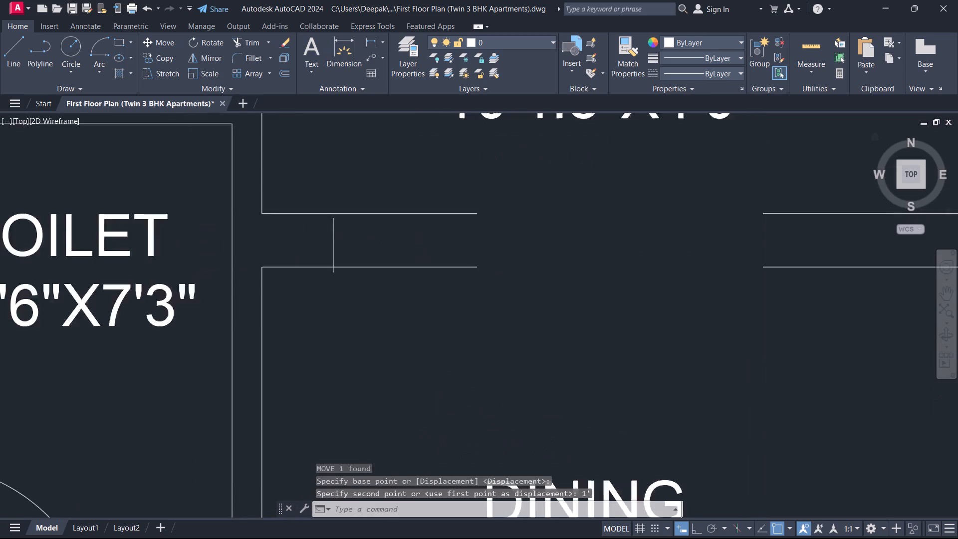
middle_drag(357, 238, 398, 249)
scroll(395, 249, up, 1)
drag(355, 242, 349, 241)
click(313, 235)
key(m)
key(space)
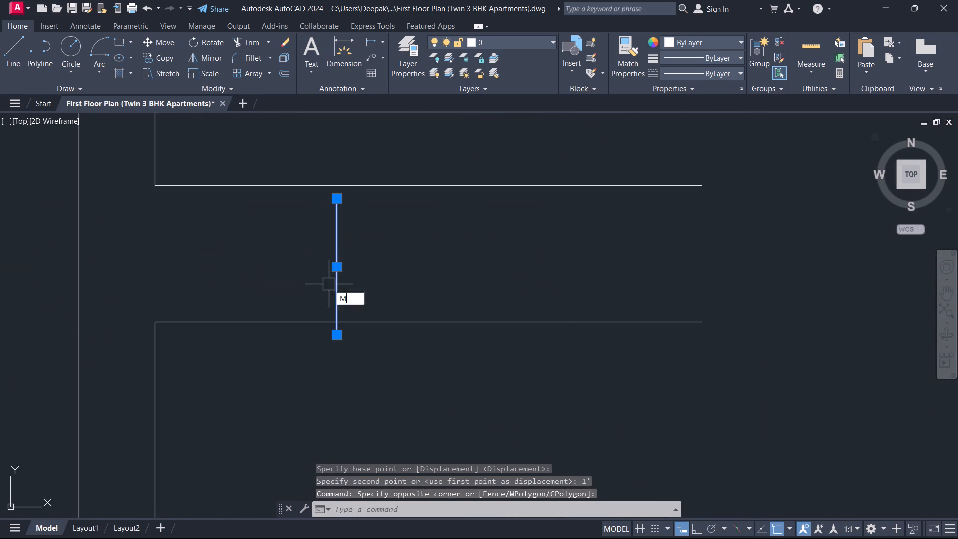
click(338, 333)
click(336, 319)
key(Escape)
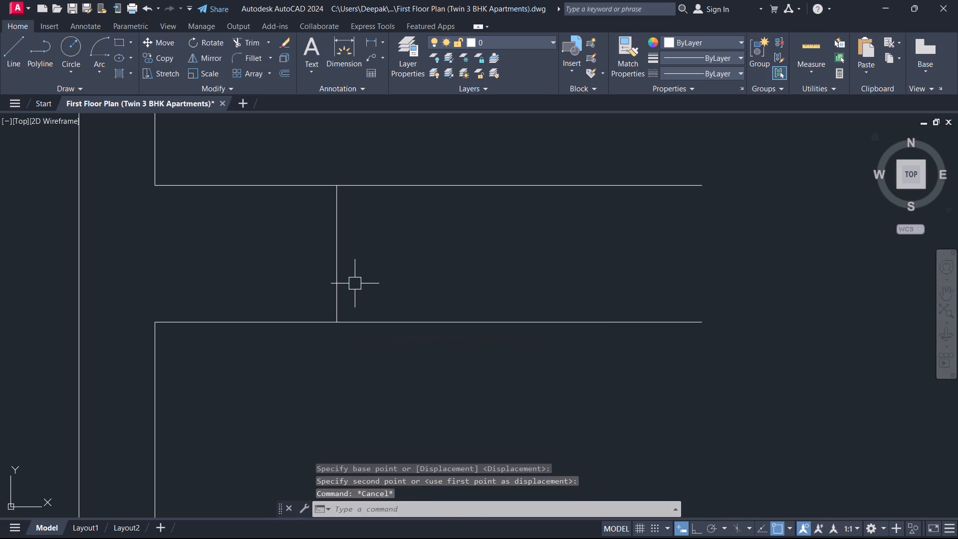
click(354, 272)
key(Escape)
Move the short line at the wall's east end 1' west, with Ortho on.
scroll(425, 253, down, 3)
middle_drag(425, 253, 64, 253)
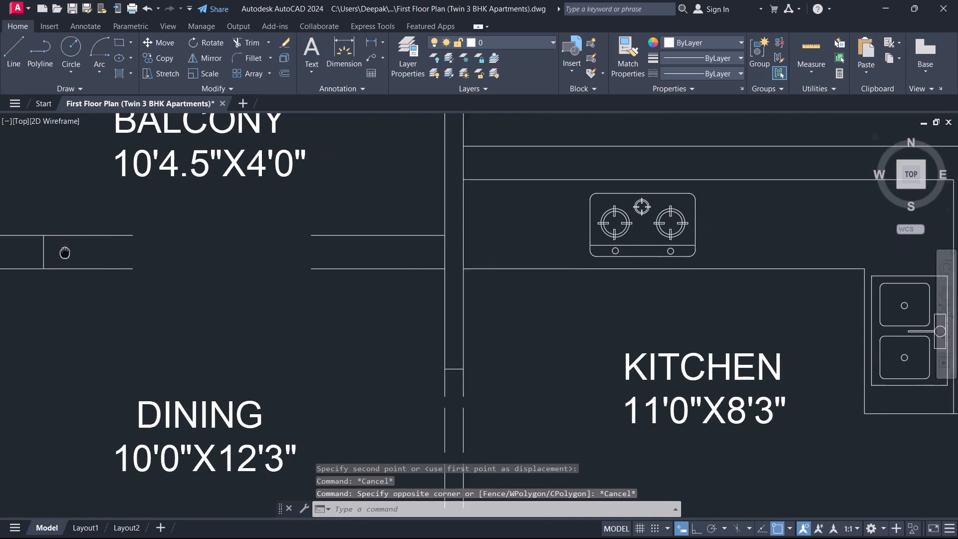
middle_drag(64, 253, 62, 257)
scroll(370, 266, up, 1)
scroll(469, 255, up, 1)
click(512, 250)
click(459, 248)
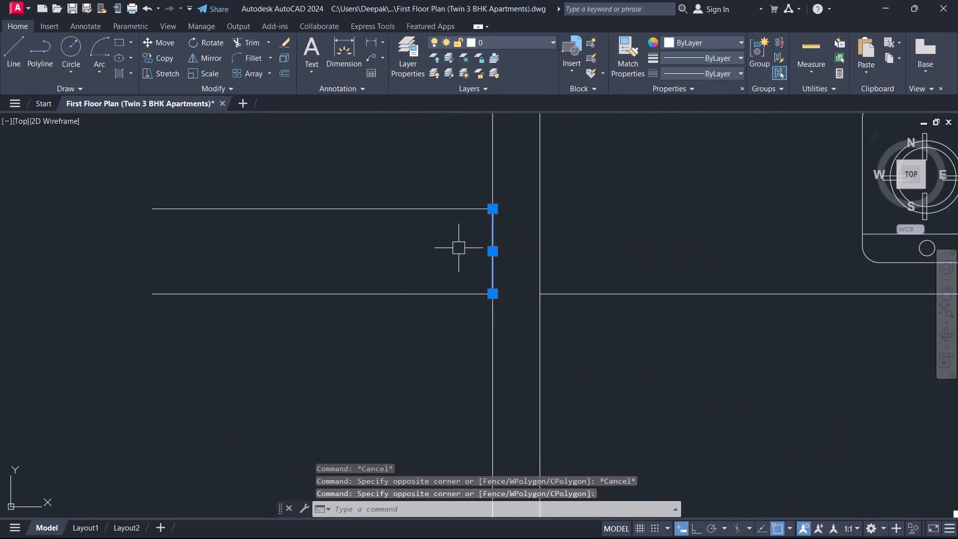
text(M)
key(space)
click(459, 248)
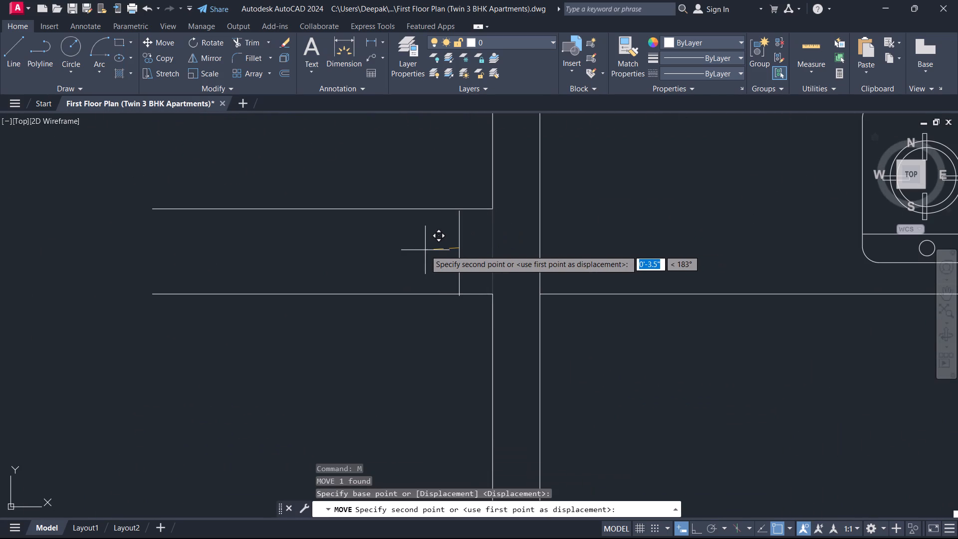
key(F8)
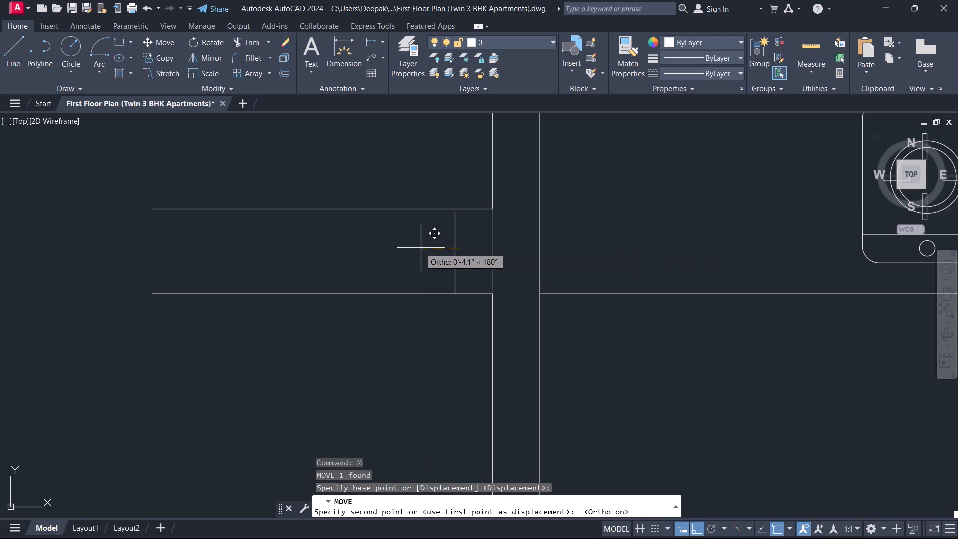
text(1')
key(Return)
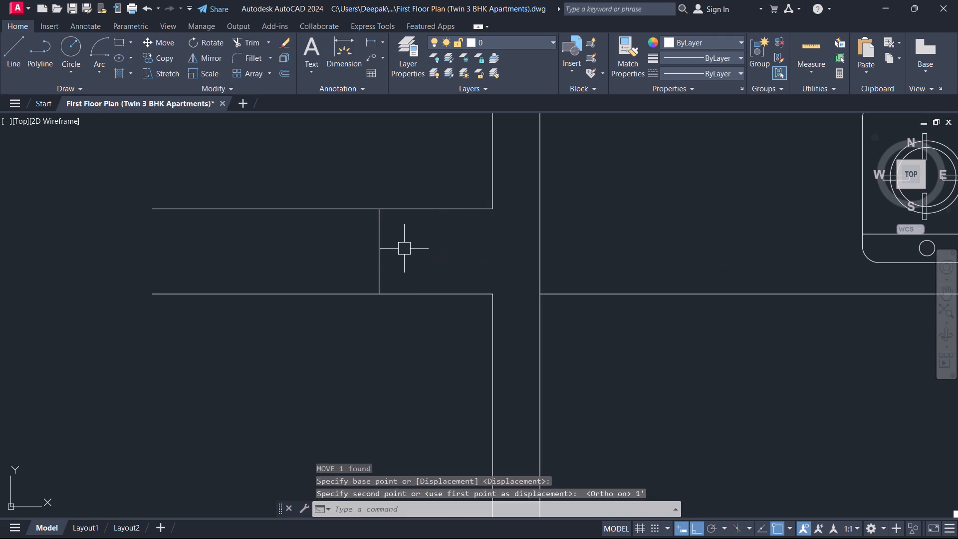
key(Escape)
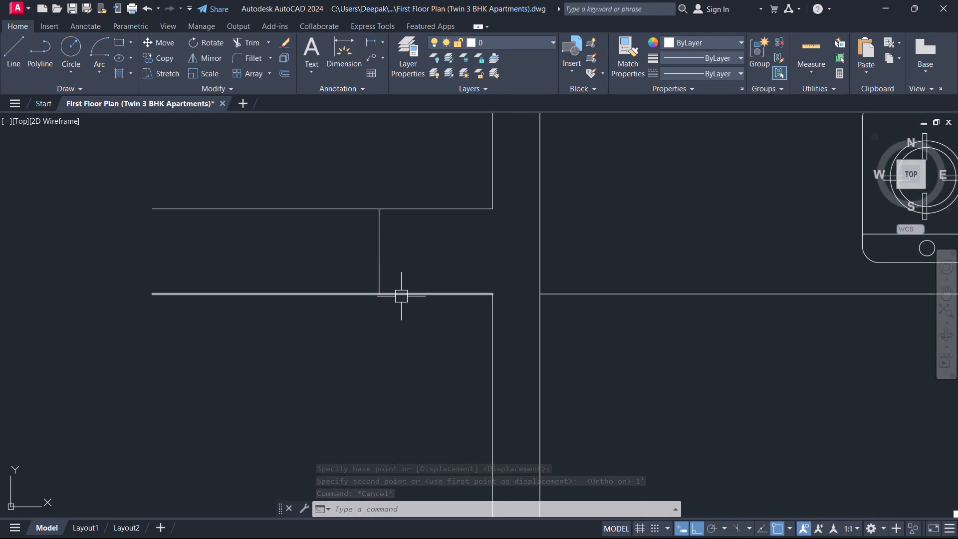
Trim the wall line stubs between the two moved short lines to widen the opening between BALCONY and DINING.
text(TR)
key(space)
middle_drag(309, 325, 603, 377)
drag(572, 388, 557, 264)
click(552, 233)
click(513, 316)
scroll(434, 324, down, 3)
middle_drag(427, 323, 507, 304)
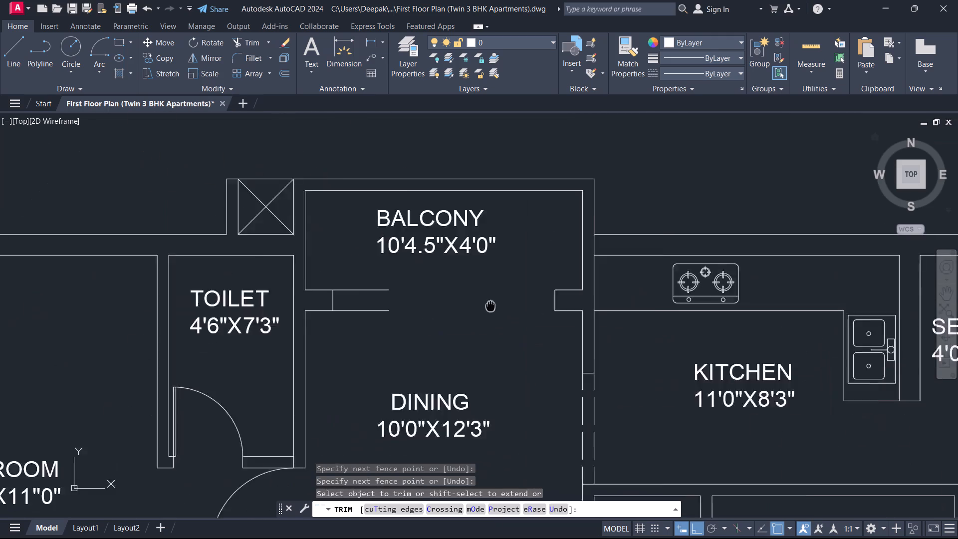
middle_drag(507, 304, 601, 307)
scroll(544, 318, up, 2)
drag(393, 358, 379, 236)
key(Escape)
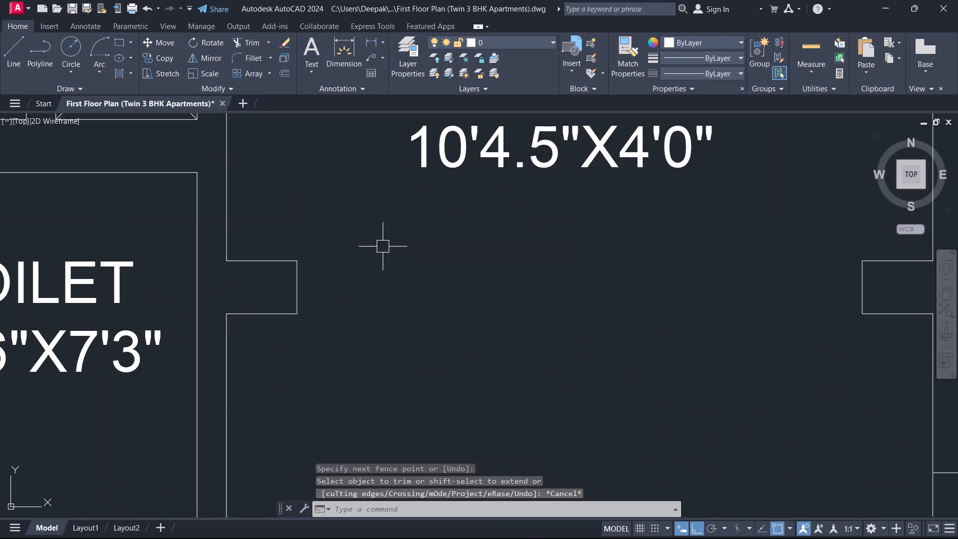
Draw a horizontal line across the BALCONY-DINING opening between the midpoints of its east and west jambs.
key(l)
key(space)
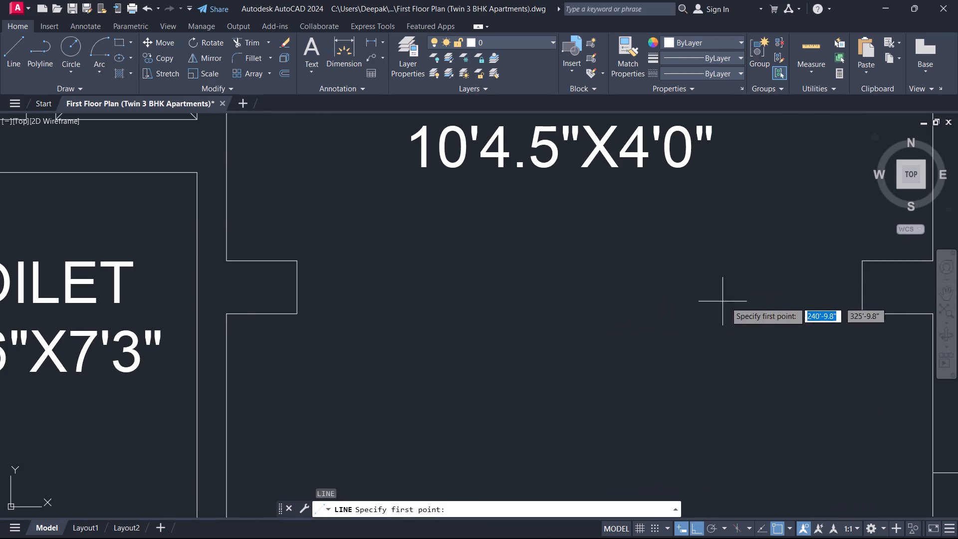
click(861, 288)
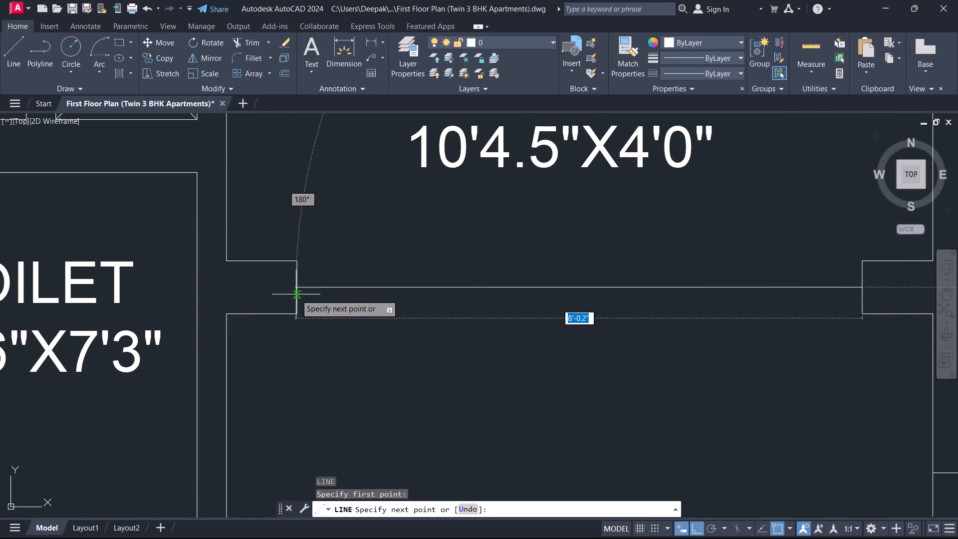
click(295, 287)
key(Escape)
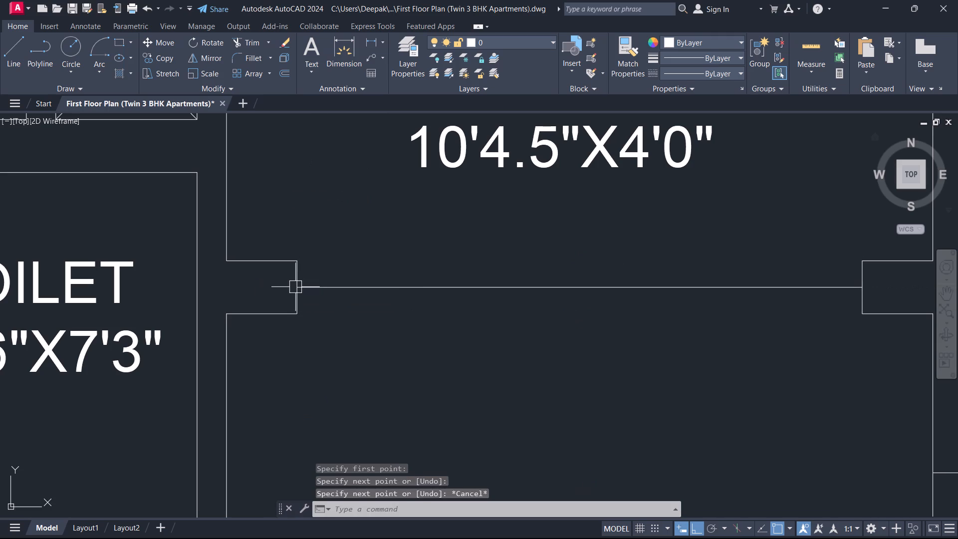
Offset the line across the opening by 1" to both its north and south sides.
text(O 1)
key(Return)
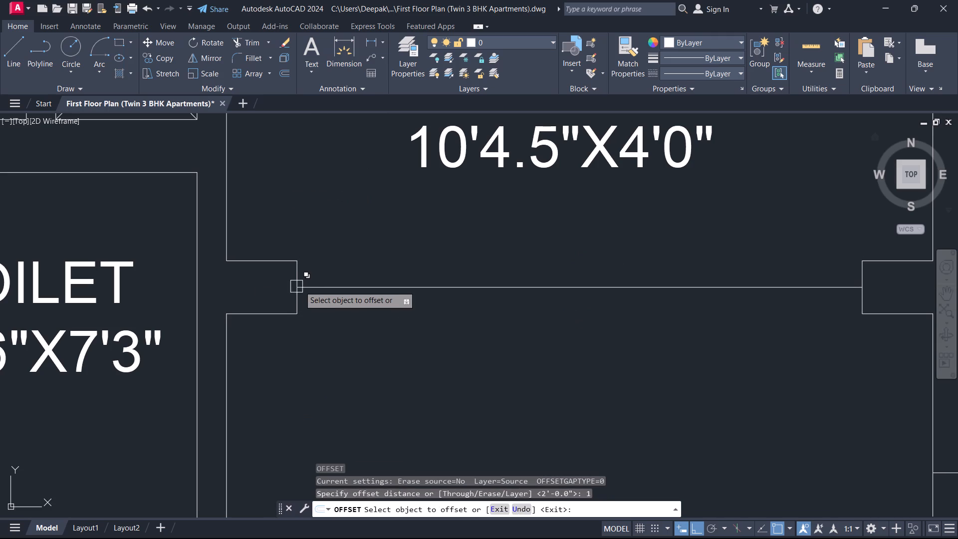
click(324, 284)
click(335, 233)
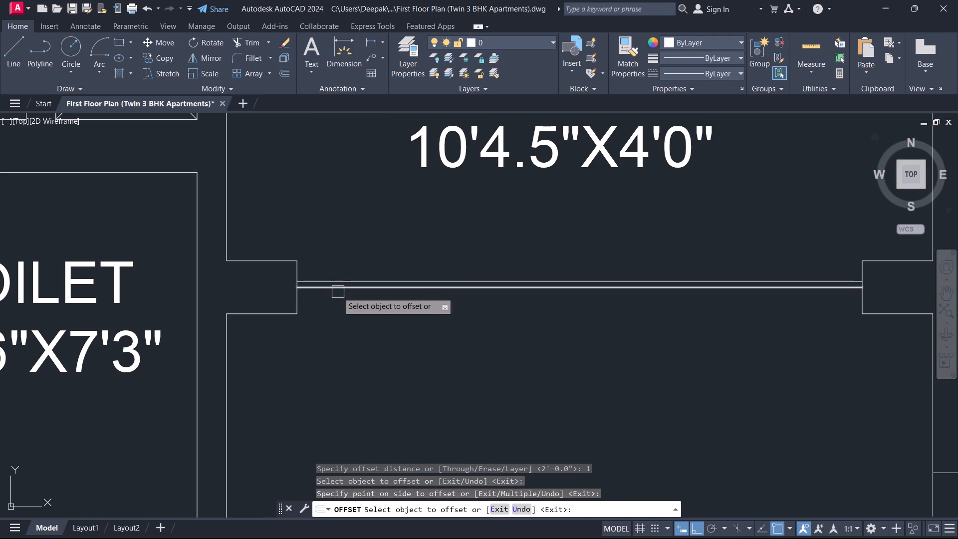
click(338, 292)
click(345, 328)
key(Escape)
Draw a short vertical line from the southern offset line's midpoint up past the northern one.
text(L)
key(space)
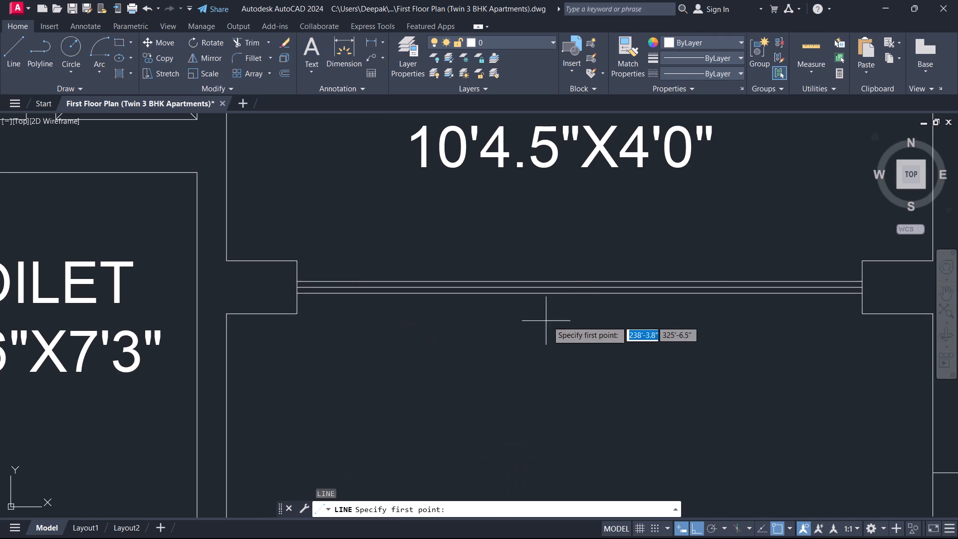
click(578, 294)
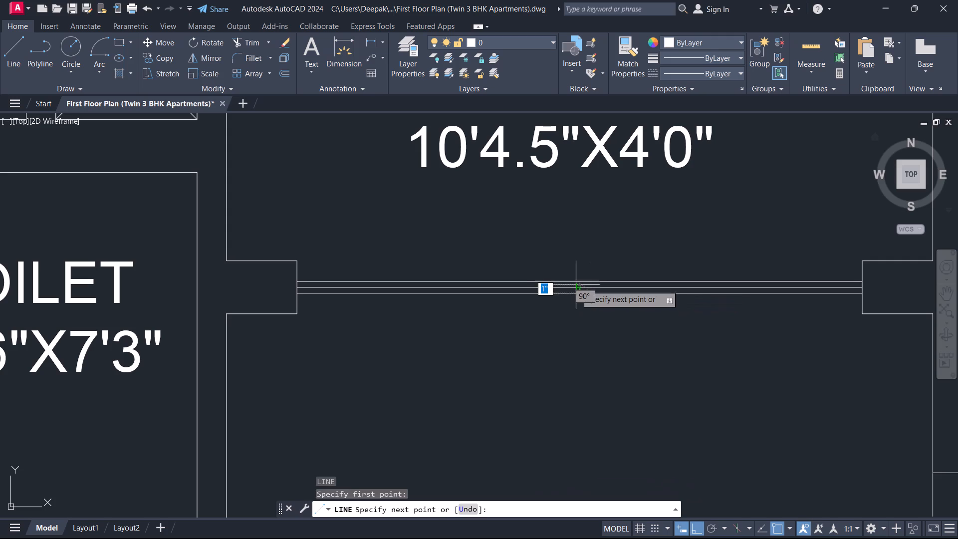
click(573, 263)
key(Escape)
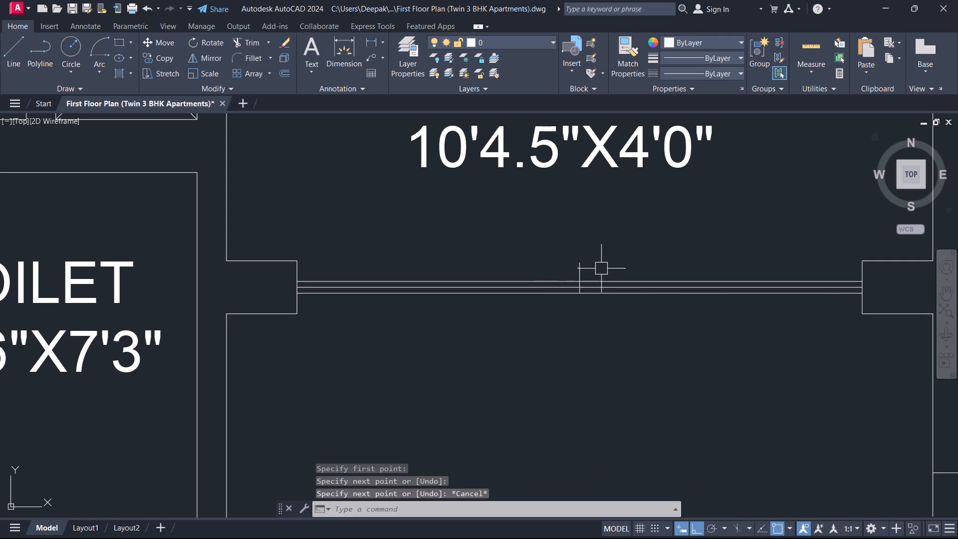
Trim the vertical line's overrun, the northern line's west half and the southern line's east half to form two sliding door panels.
text(TR)
key(space)
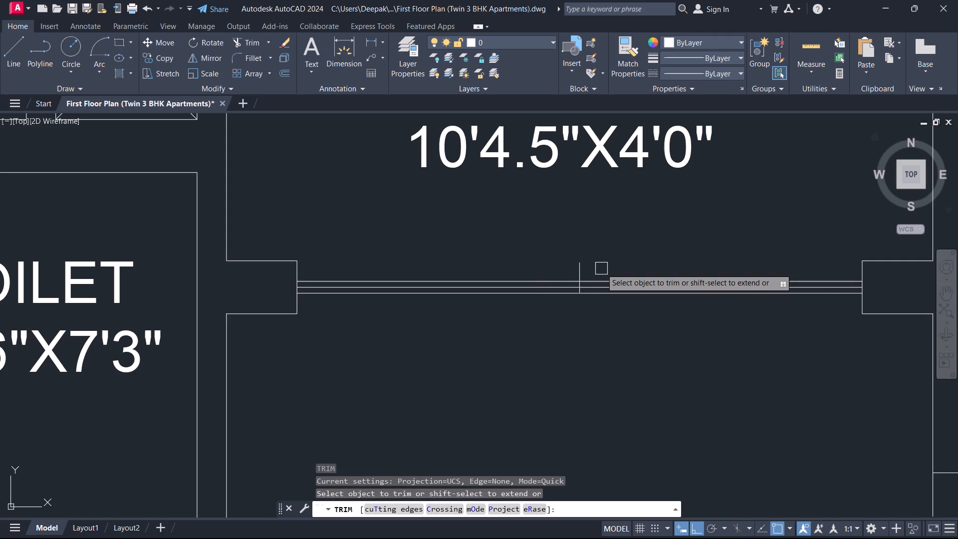
click(601, 269)
click(547, 268)
scroll(530, 276, up, 1)
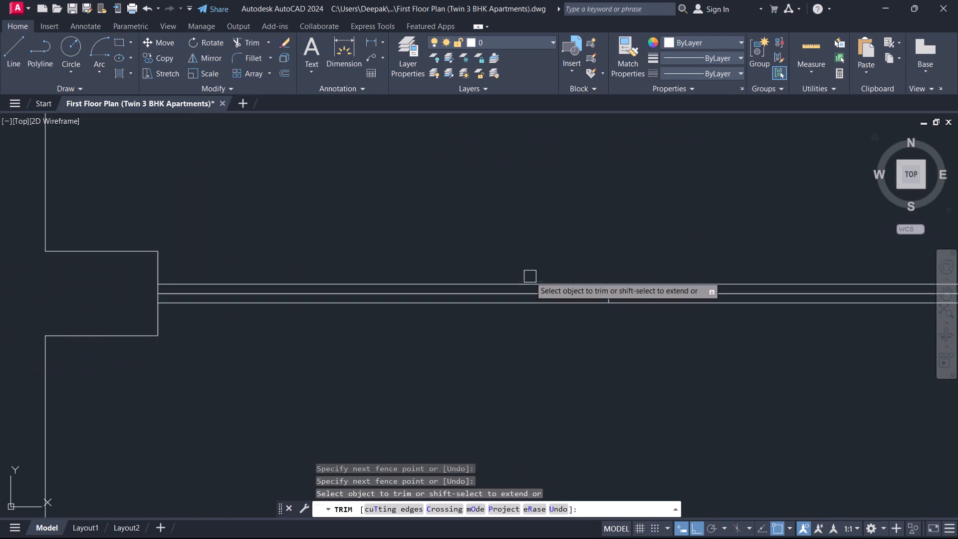
scroll(530, 276, up, 1)
click(525, 283)
click(708, 321)
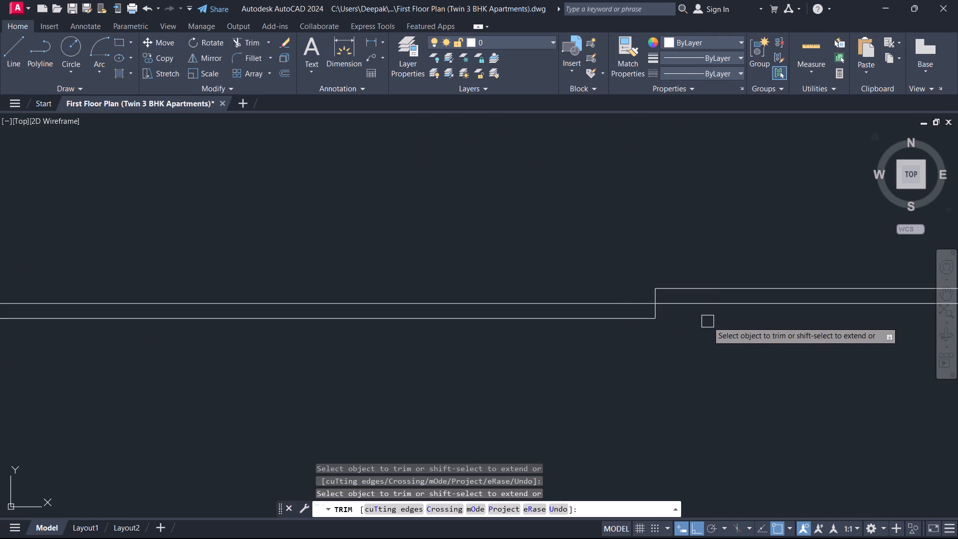
key(Escape)
scroll(473, 239, down, 2)
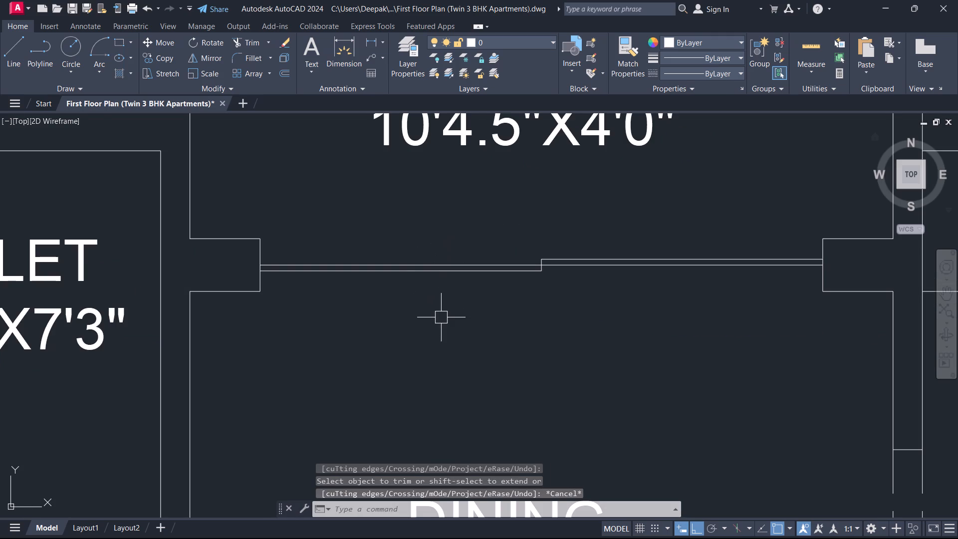
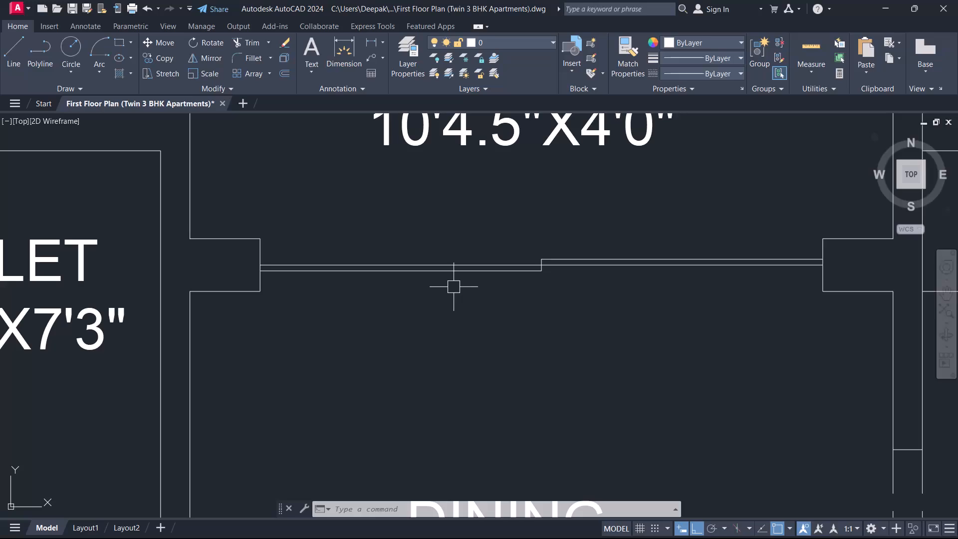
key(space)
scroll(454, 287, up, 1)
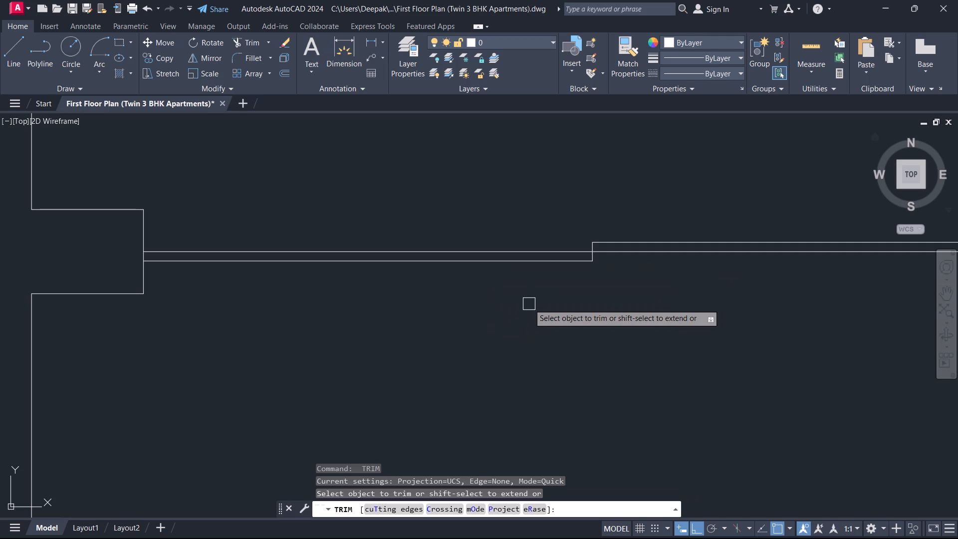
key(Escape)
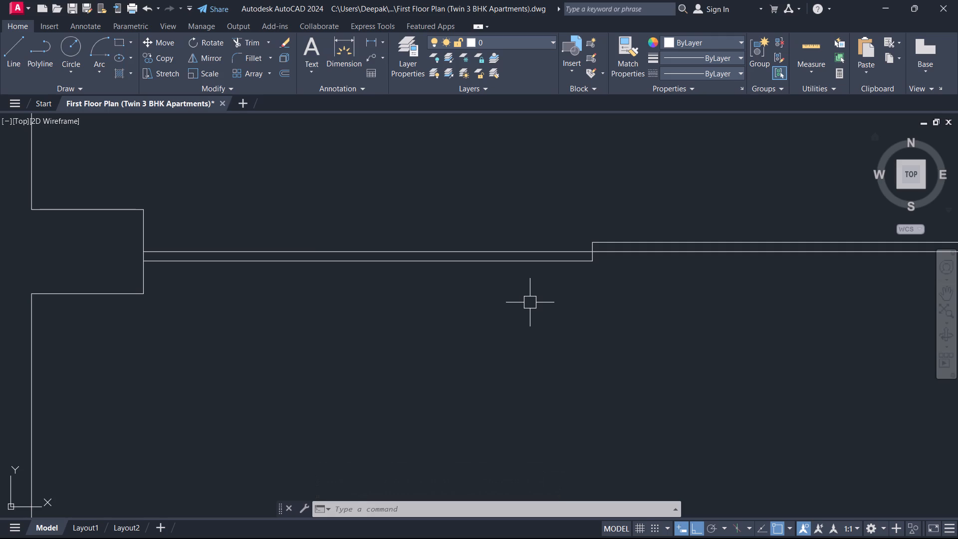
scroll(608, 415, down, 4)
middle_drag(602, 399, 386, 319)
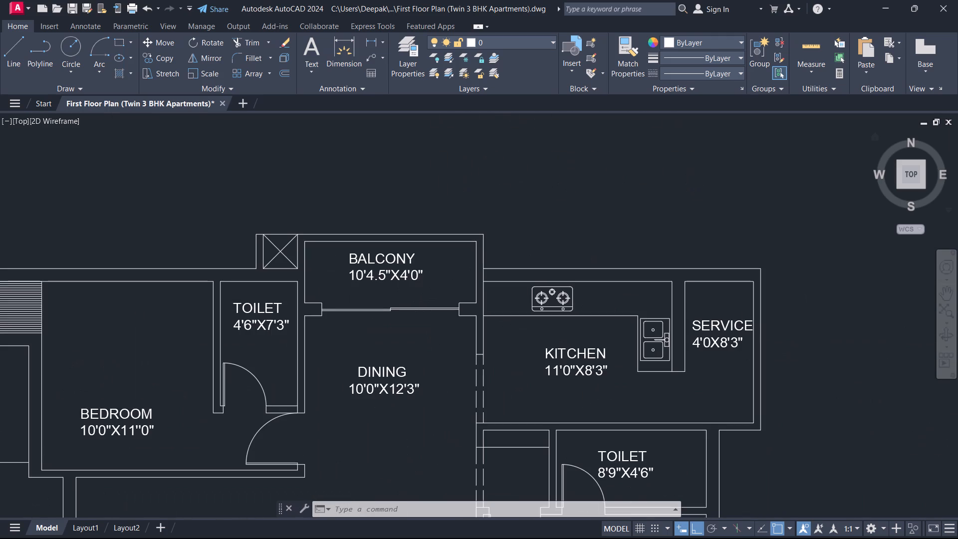
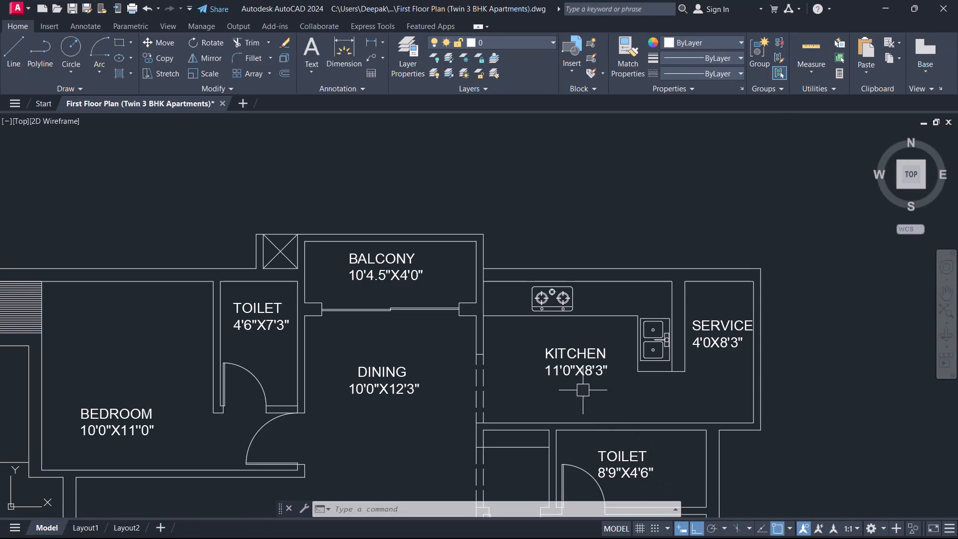
Trim the wall line segment crossing the junction between the balcony's side wall and the kitchen's outer wall.
scroll(491, 274, up, 2)
text(TR)
key(space)
click(491, 273)
click(436, 277)
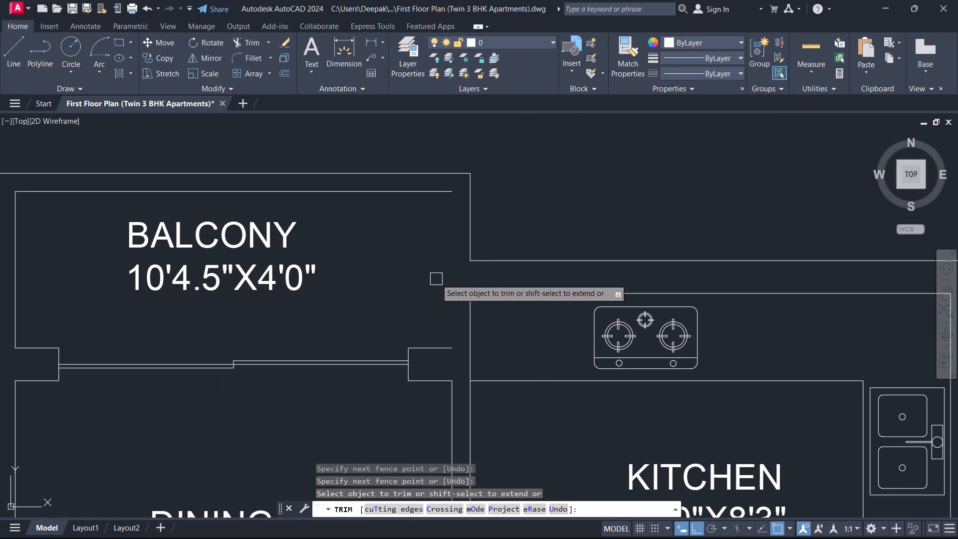
key(ctrl+z)
drag(483, 278, 479, 277)
click(465, 273)
key(Escape)
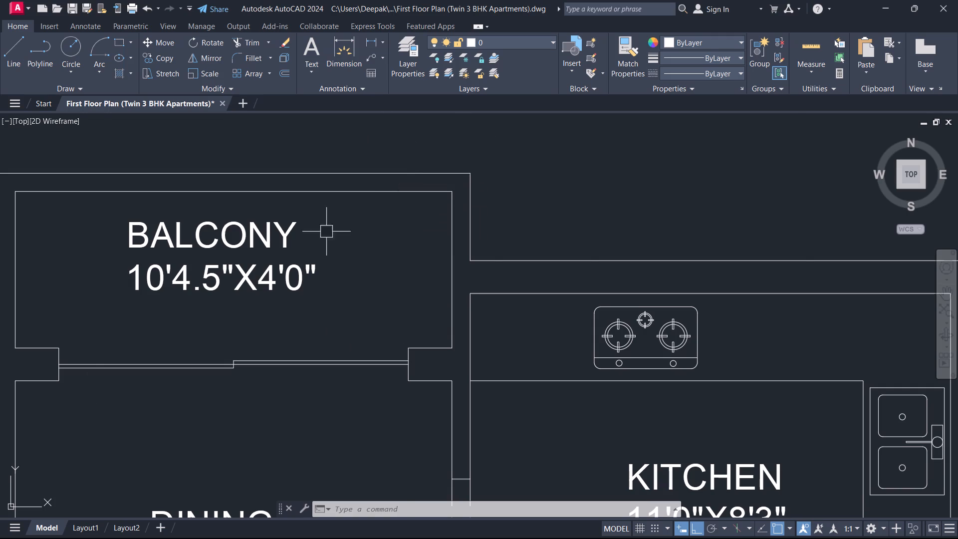
Draw two short lines across the recessed lower wall beside the 4'6"X8'0" toilet, one at each outer corner of the recess.
scroll(519, 210, down, 2)
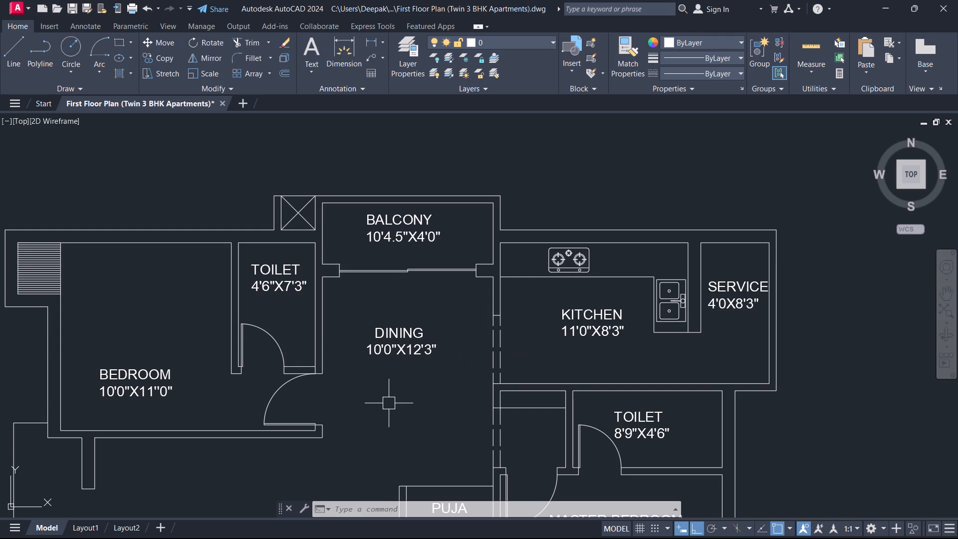
scroll(403, 389, down, 4)
scroll(447, 450, up, 2)
middle_drag(447, 450, 555, 231)
scroll(434, 449, up, 4)
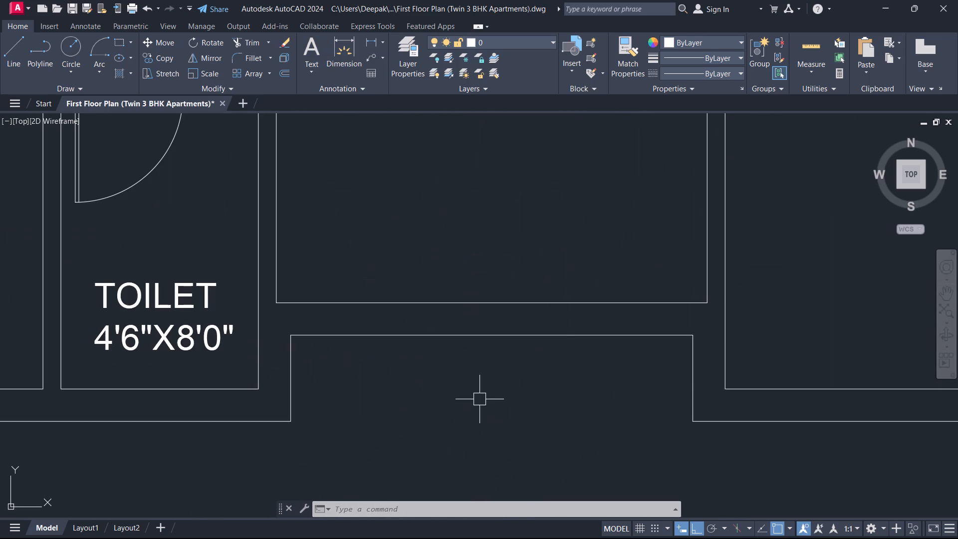
key(l)
key(space)
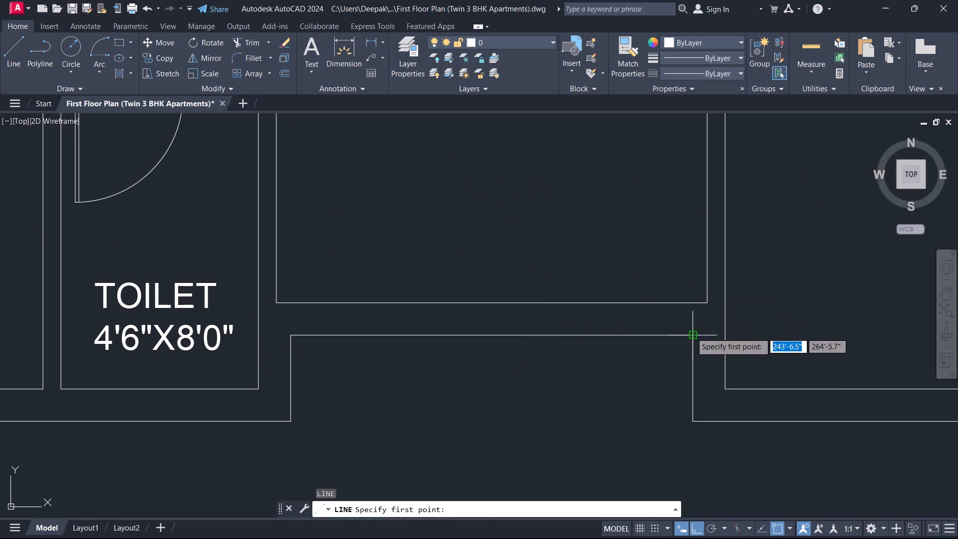
click(691, 332)
click(696, 303)
key(Escape)
key(space)
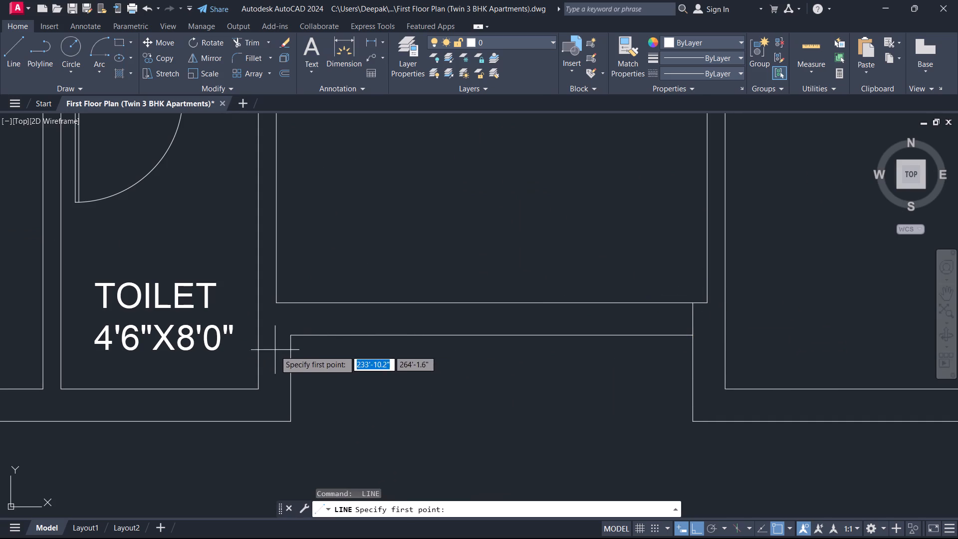
click(291, 337)
click(290, 305)
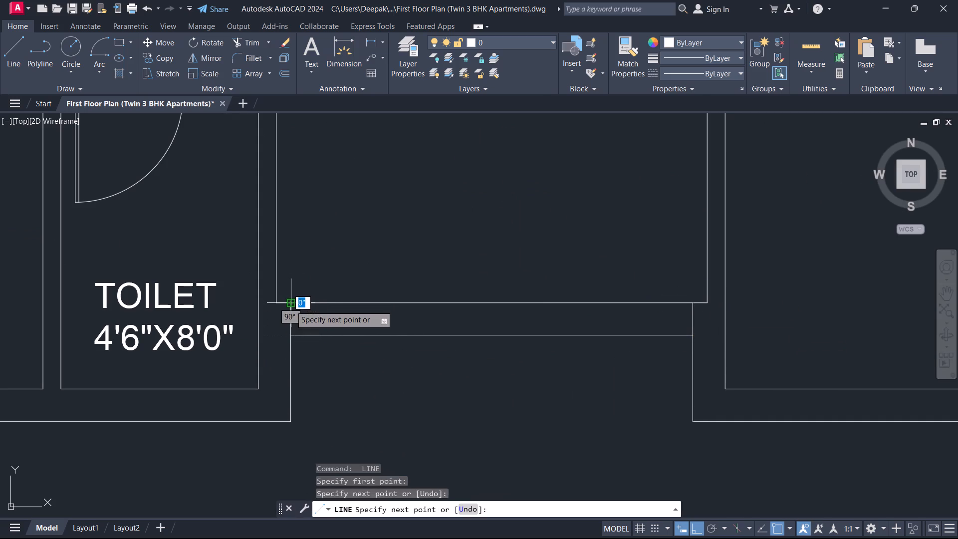
key(Escape)
Move the right-hand jamb line of the recessed wall 1' inward.
key(o)
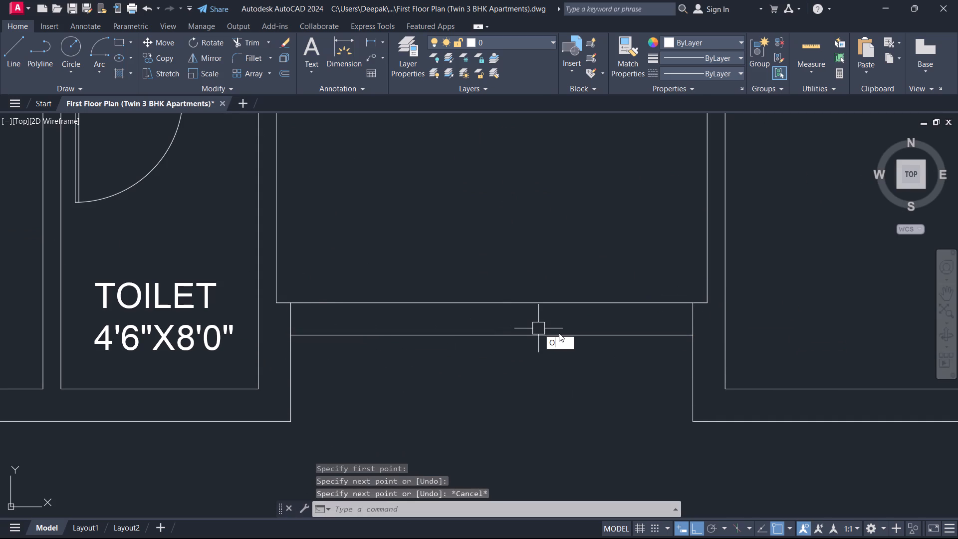
key(Escape)
key(m)
key(space)
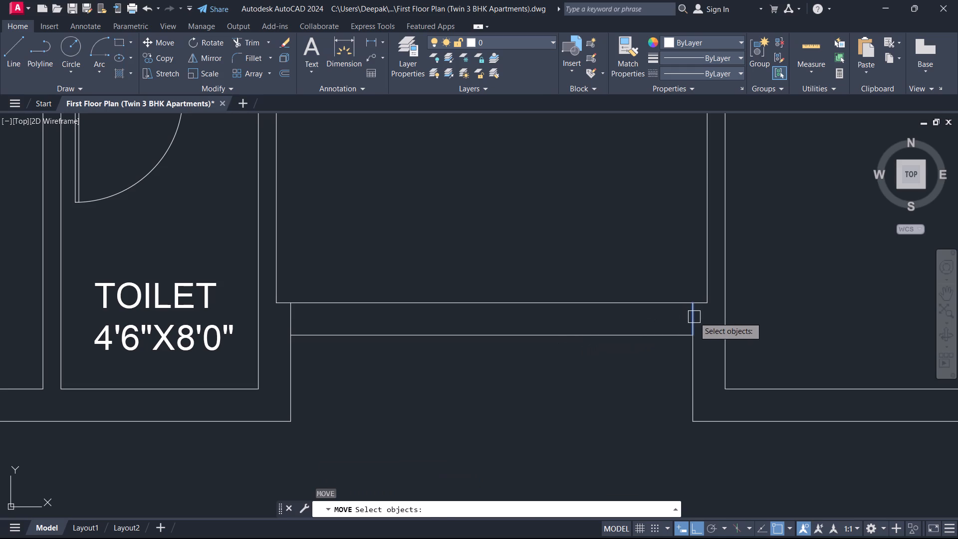
click(694, 317)
key(space)
click(675, 322)
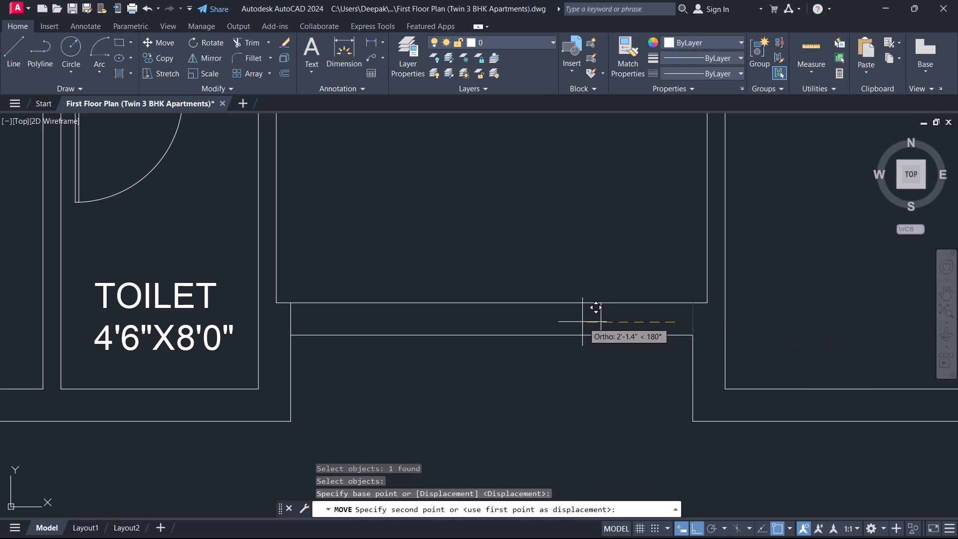
key(1)
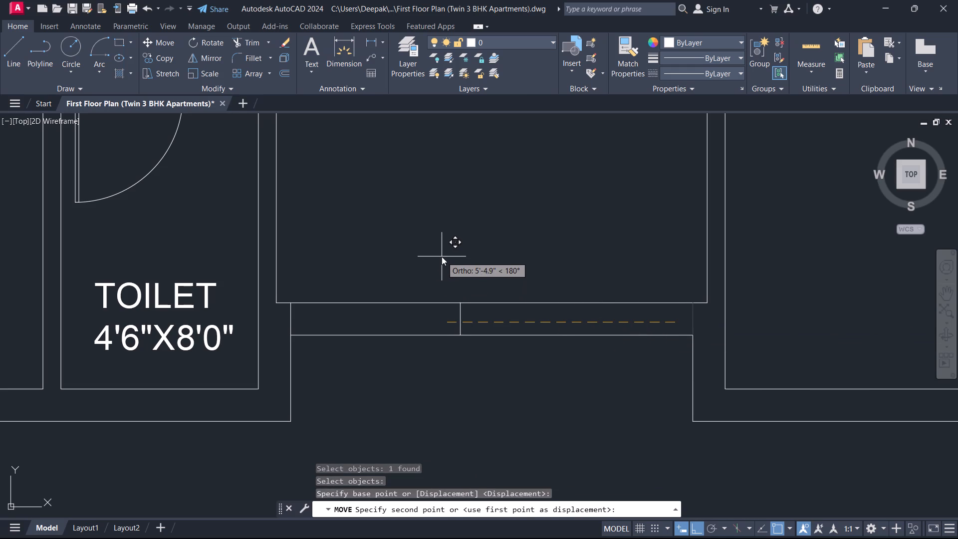
key(slash)
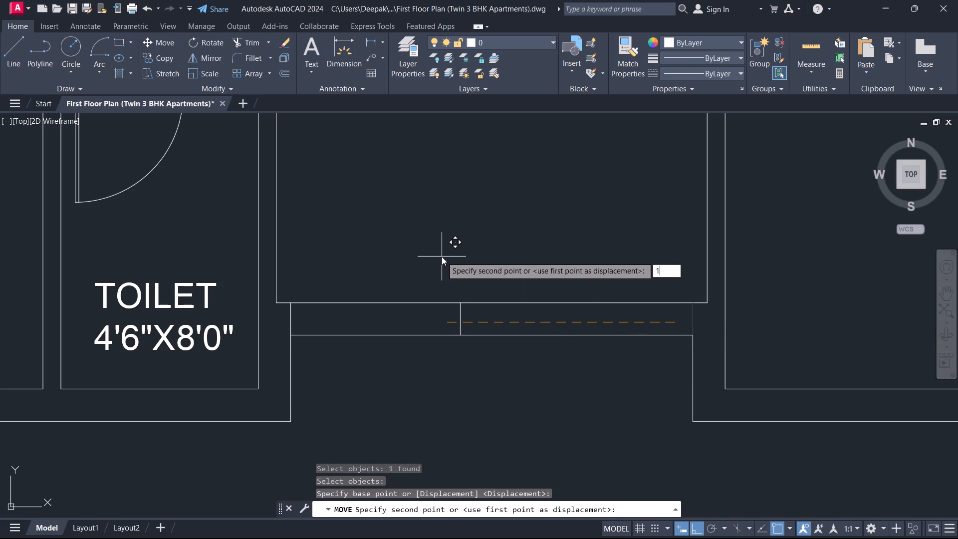
key(BackSpace)
key(apostrophe)
key(Return)
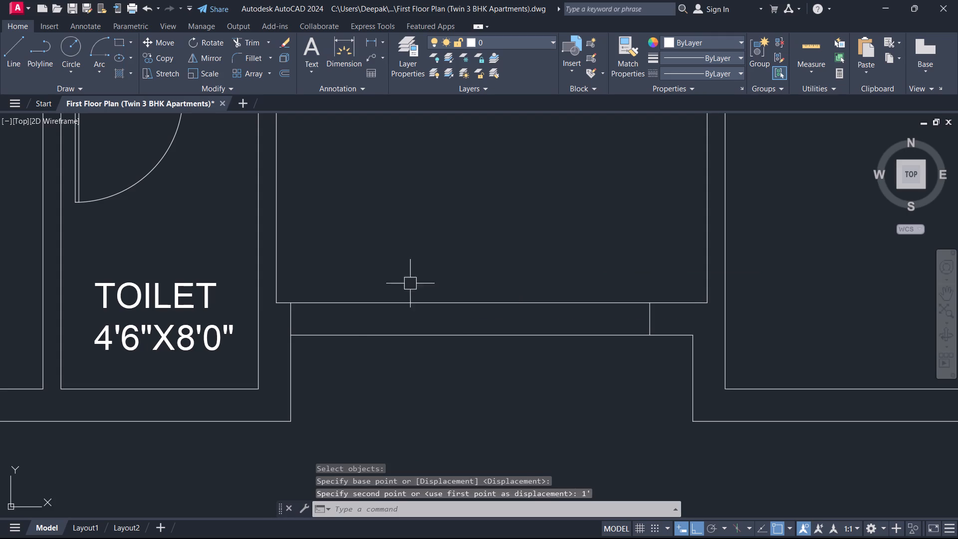
key(Escape)
Move the left-hand jamb line of the recessed wall 1' inward.
scroll(332, 330, up, 1)
key(space)
click(265, 312)
key(space)
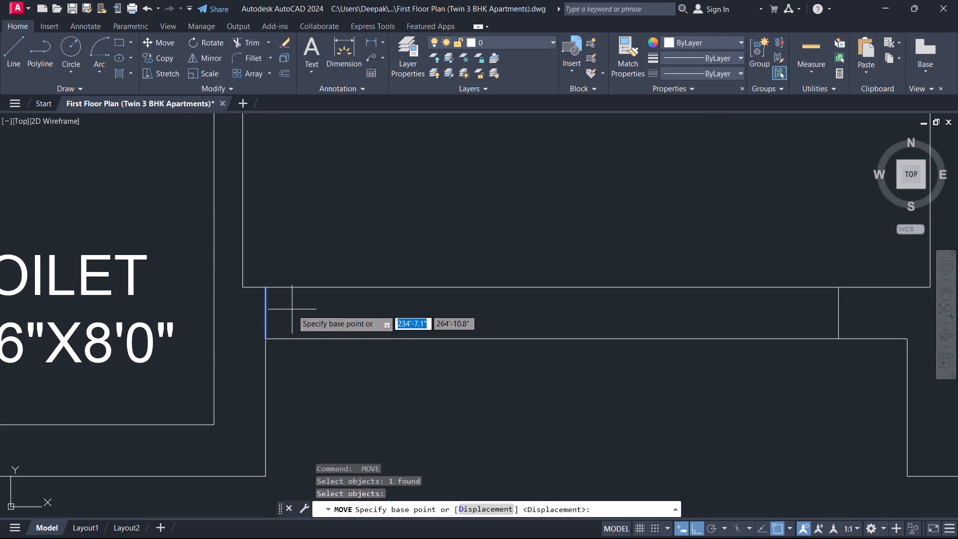
click(292, 309)
text(1')
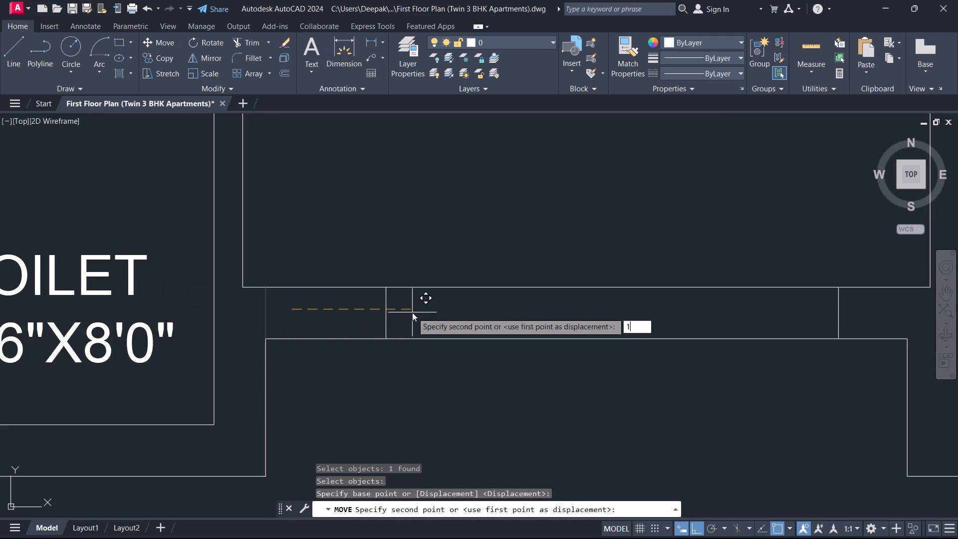
key(Return)
key(Escape)
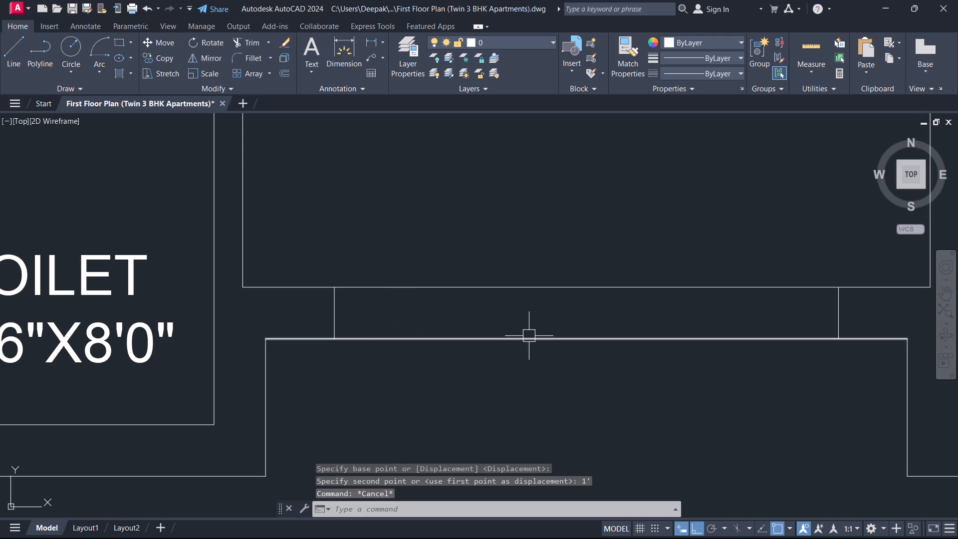
Trim both wall lines between the two jamb lines to form the door opening in the recessed wall.
text(TR)
key(space)
drag(544, 371, 556, 253)
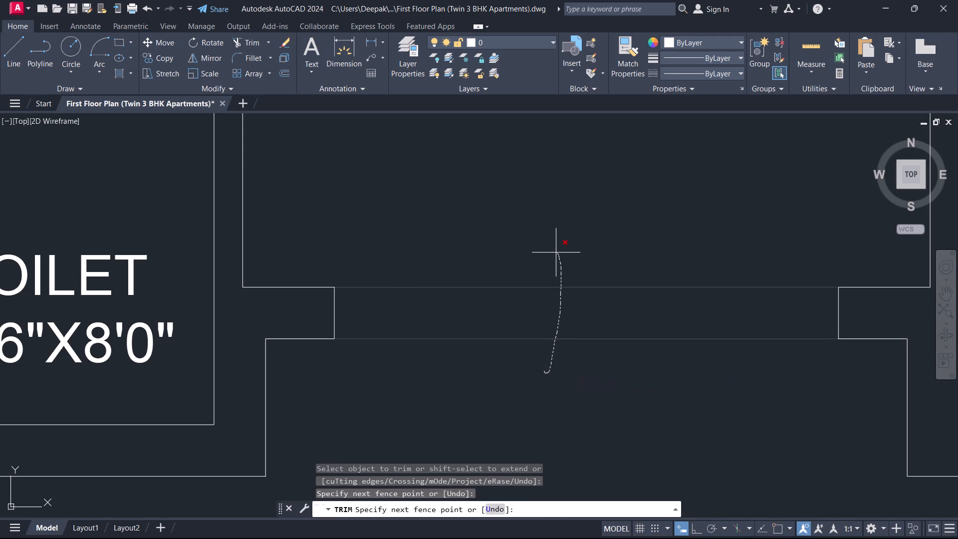
drag(556, 253, 555, 252)
key(Escape)
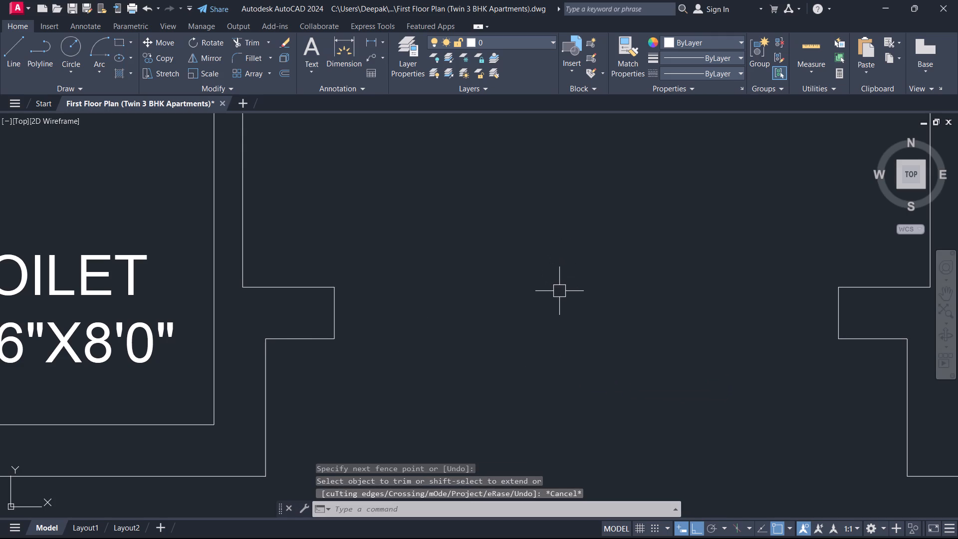
Draw a horizontal centre line across the door opening between the midpoints of the two jambs.
key(l)
key(space)
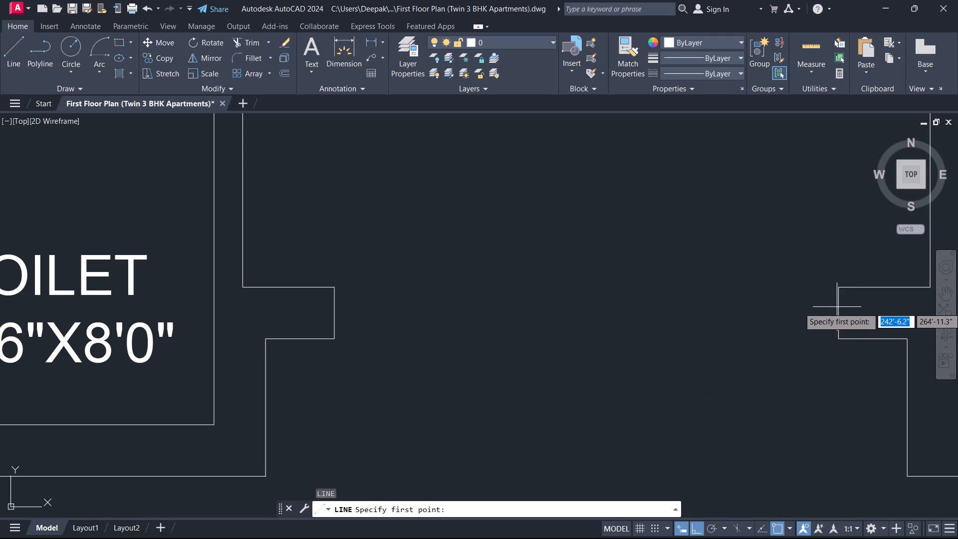
click(837, 312)
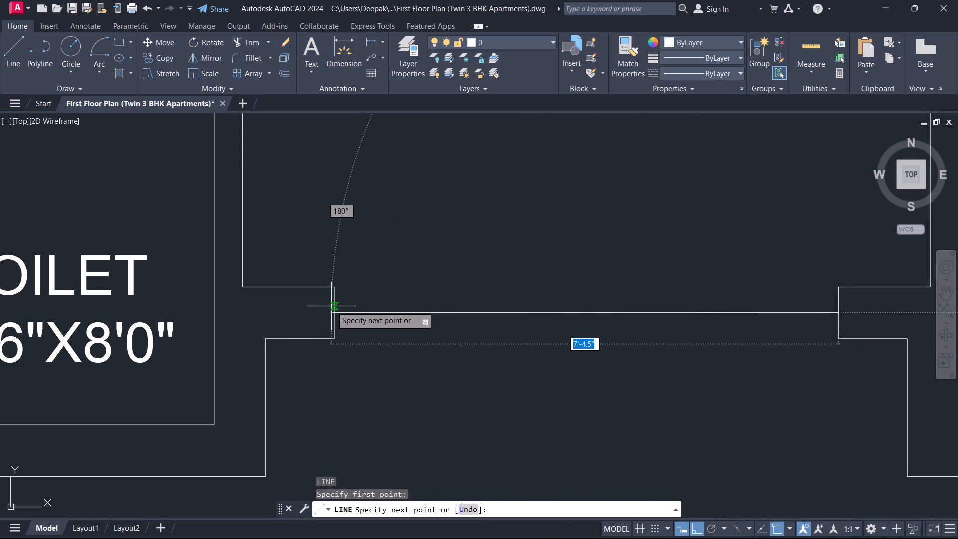
click(336, 312)
key(Escape)
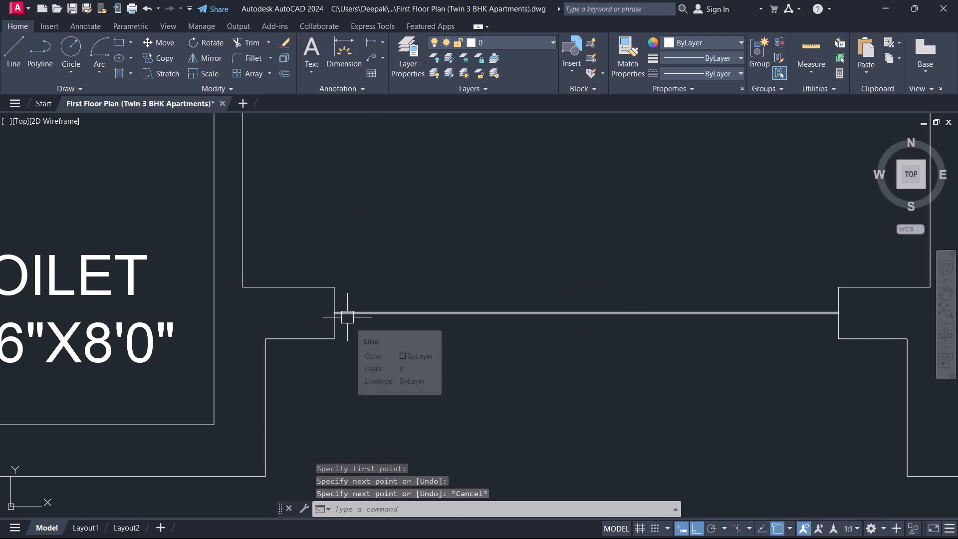
Offset the door opening's centre line by 1" to both sides.
key(o)
key(space)
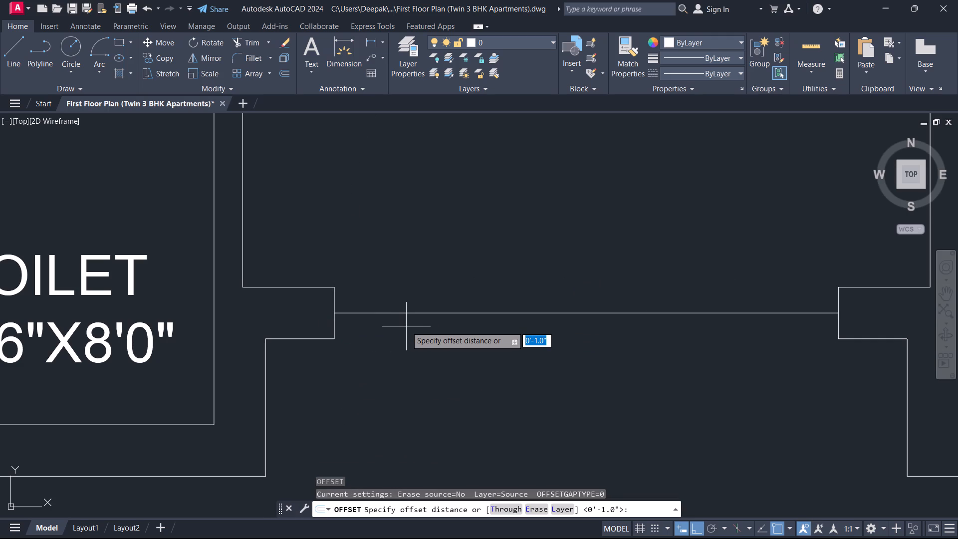
key(1)
key(Return)
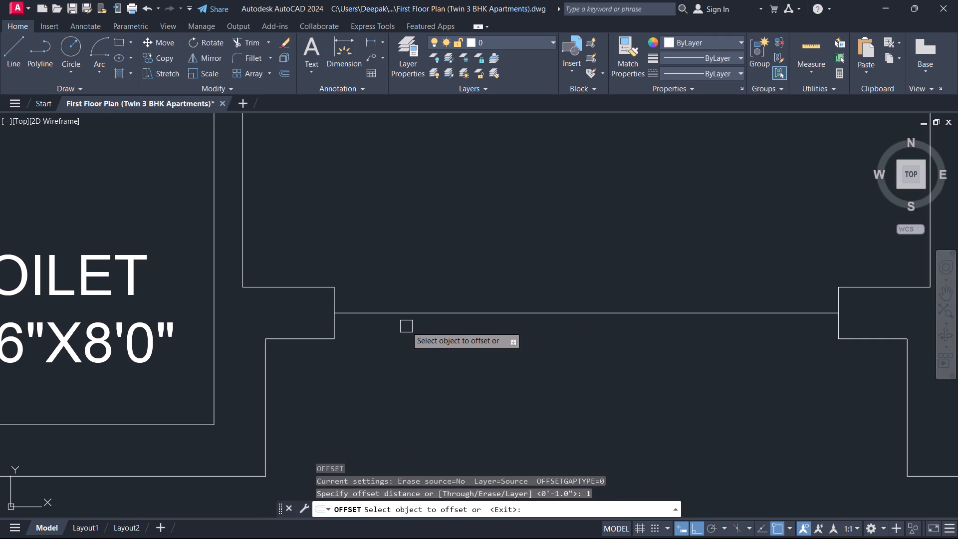
click(402, 314)
click(396, 245)
scroll(444, 312, up, 1)
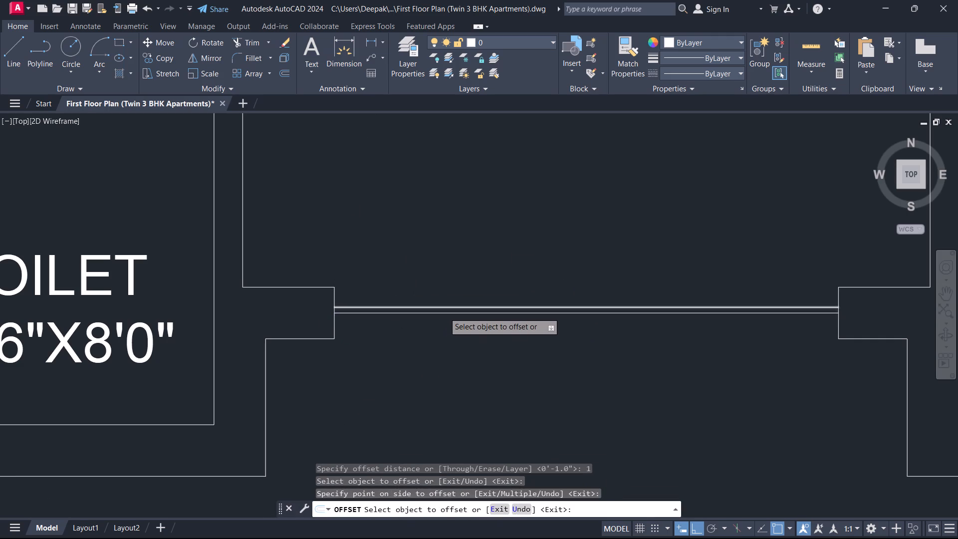
scroll(444, 312, up, 1)
click(446, 312)
click(441, 335)
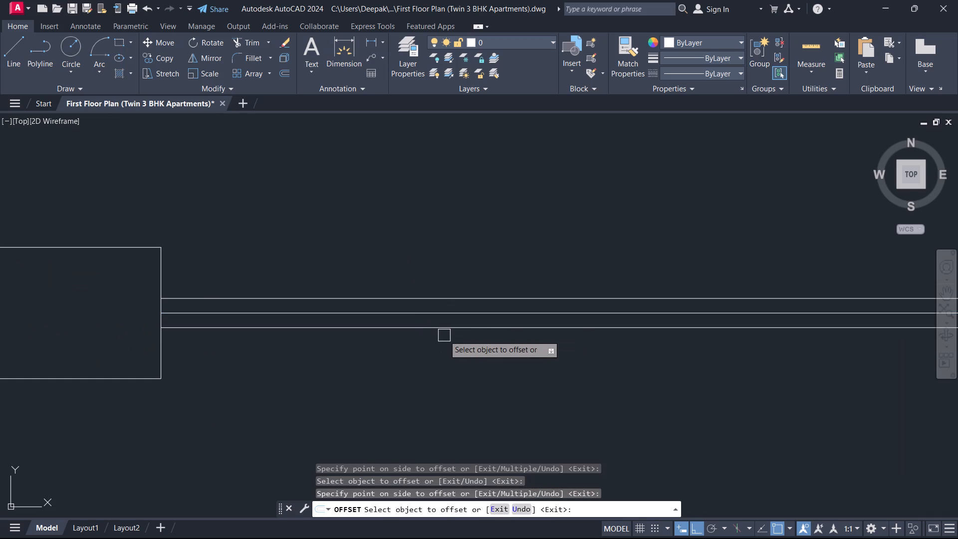
key(Escape)
Draw a short vertical line at the middle of the opening joining the upper and lower offset lines.
text(L)
key(space)
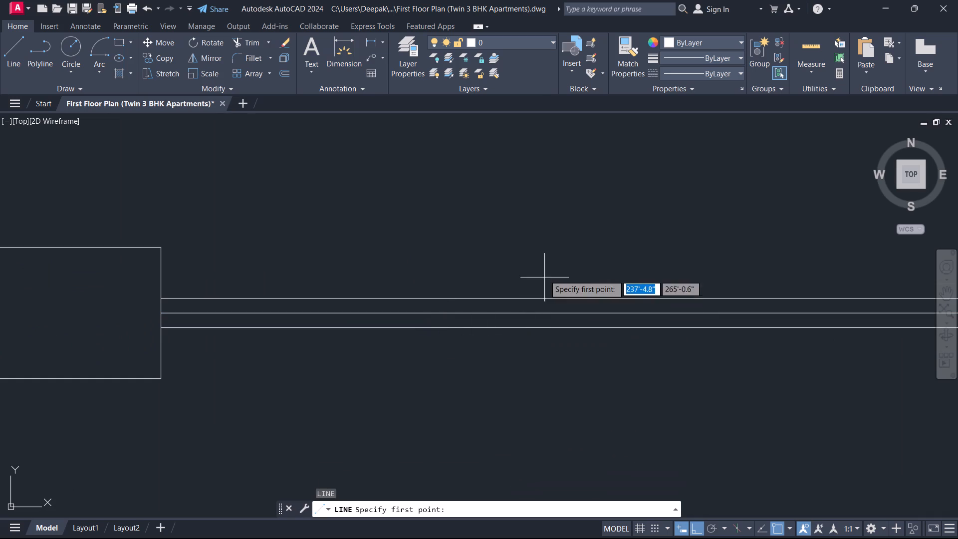
scroll(609, 304, down, 2)
middle_drag(658, 315, 514, 364)
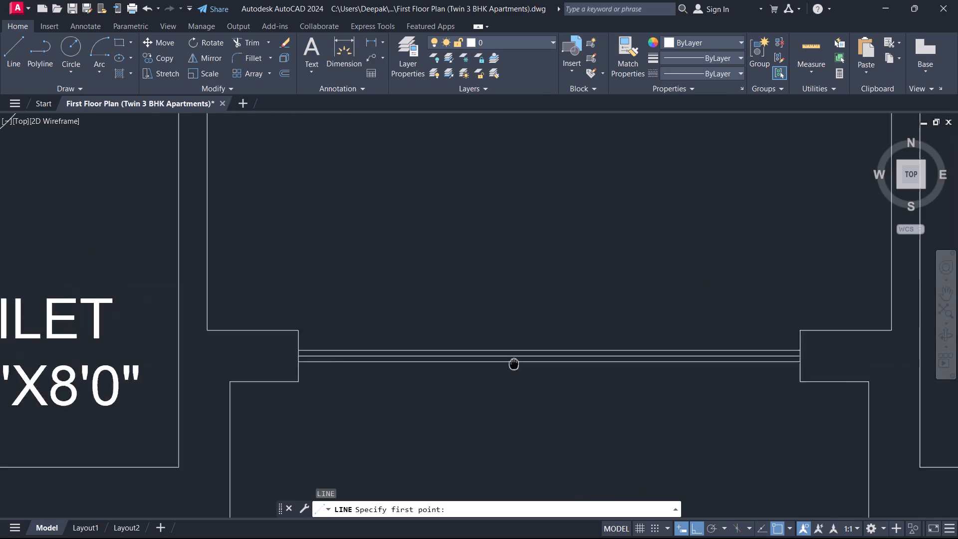
middle_drag(514, 364, 387, 367)
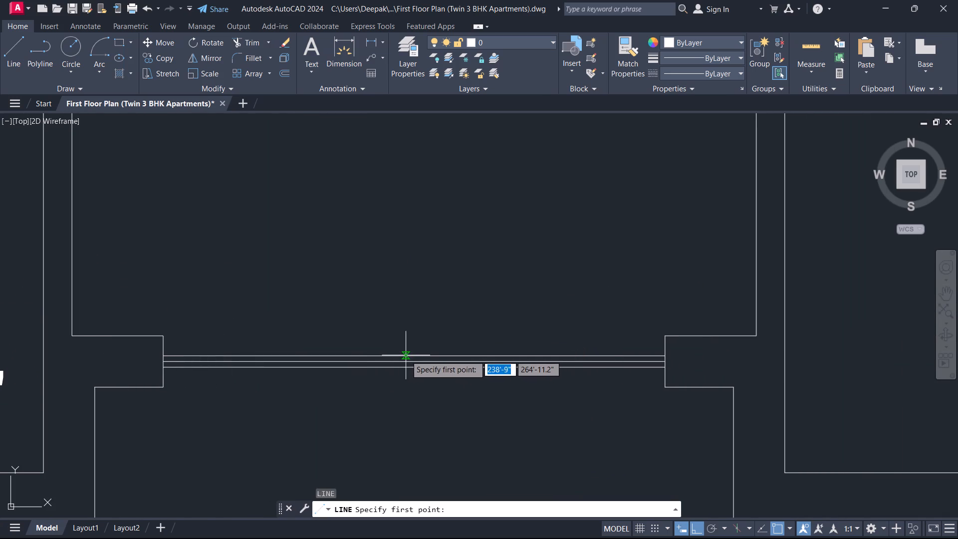
click(416, 357)
click(416, 369)
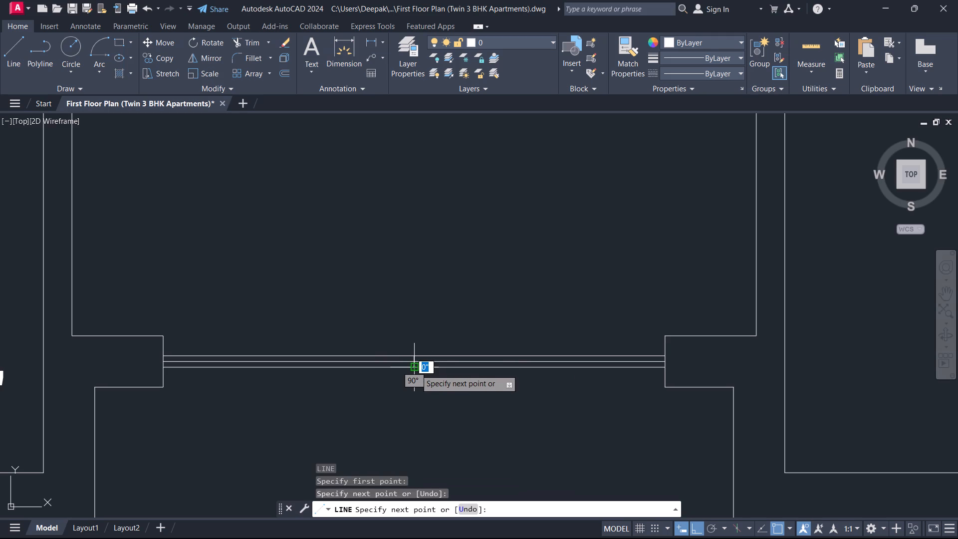
key(Escape)
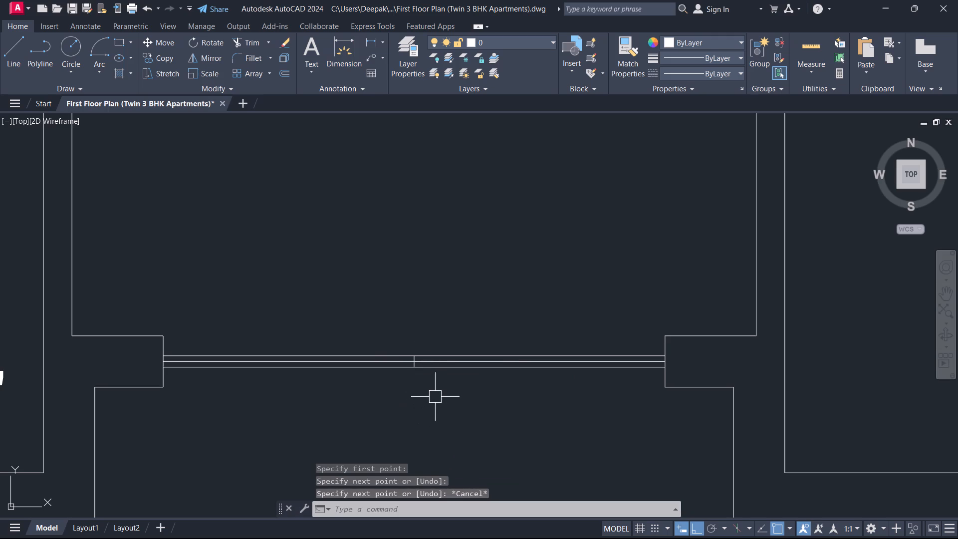
Trim the lower offset line's right half and the upper offset line's left half to form two staggered sliding door panels.
text(TR)
key(space)
scroll(452, 389, up, 2)
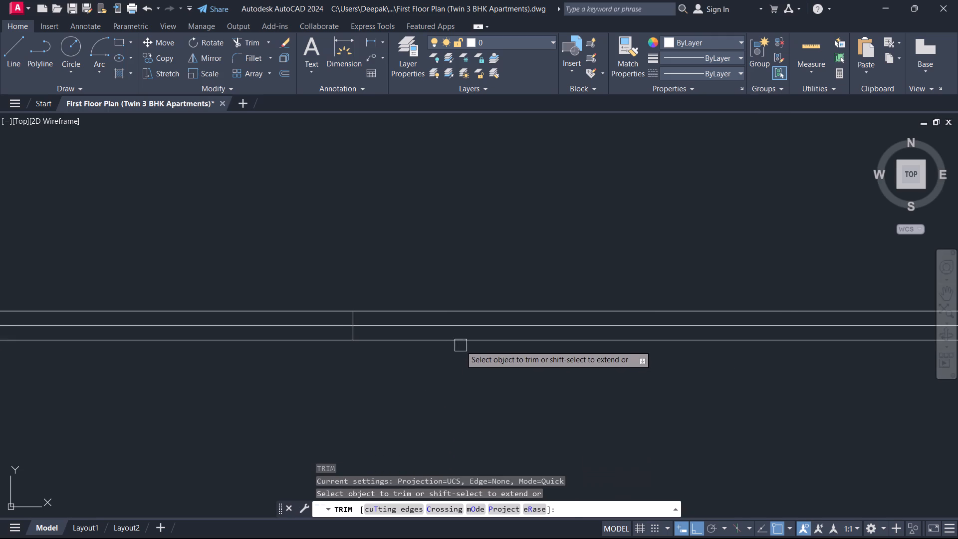
click(462, 342)
click(280, 307)
key(Escape)
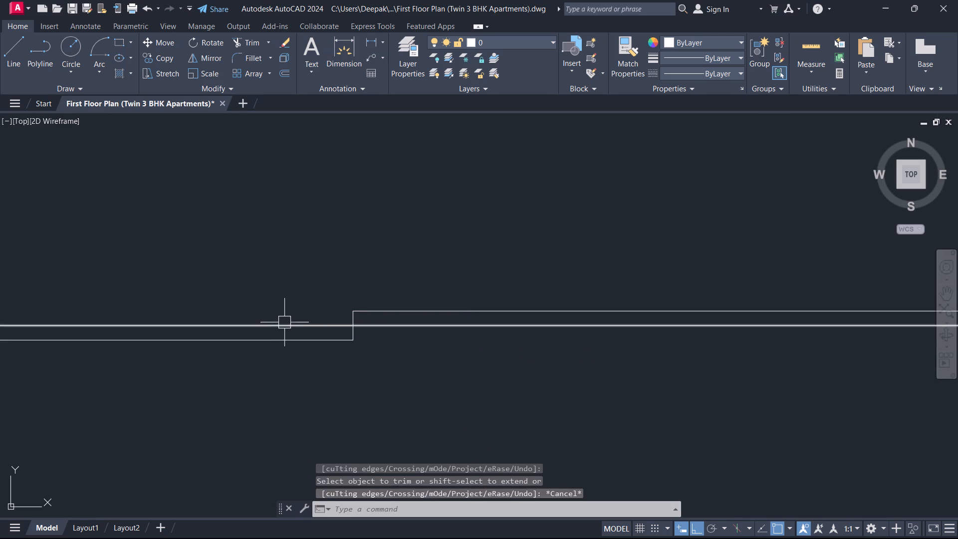
scroll(284, 332, down, 1)
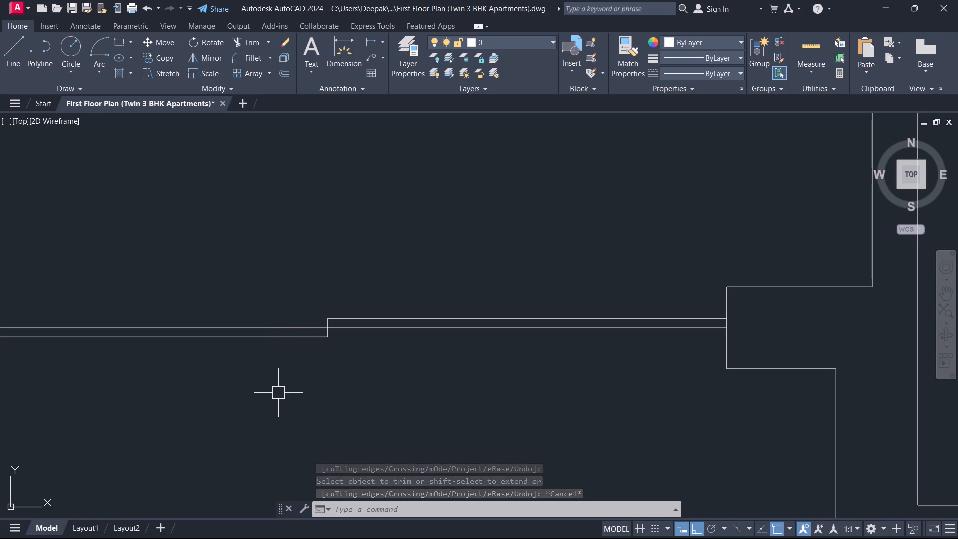
scroll(336, 366, down, 1)
middle_drag(336, 366, 479, 360)
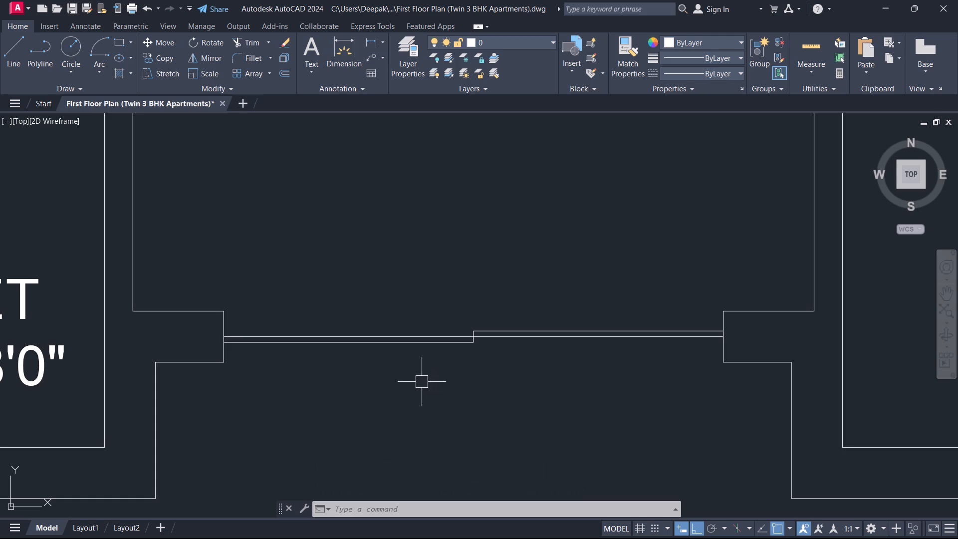
Delete the short end lines closing the two wall stubs at the living room's outer wall opening.
scroll(372, 391, down, 2)
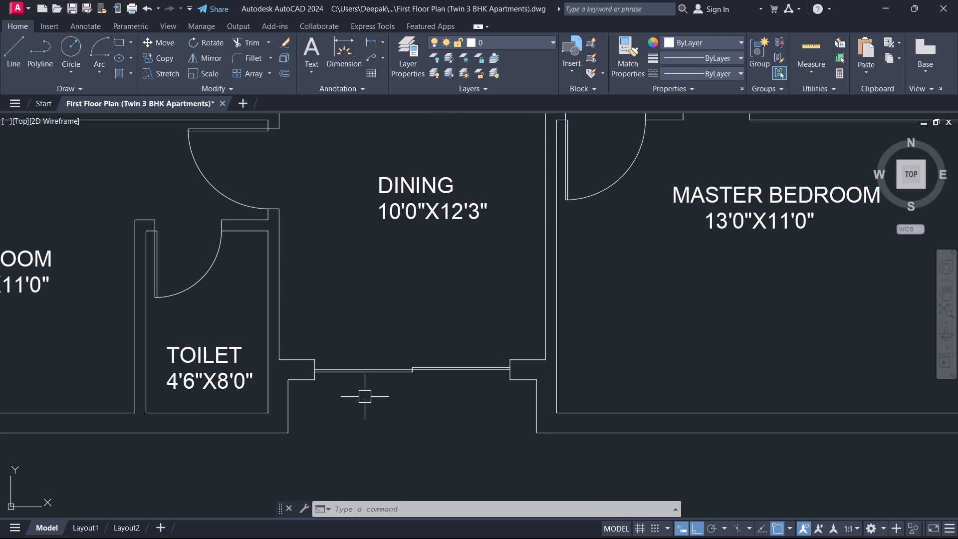
middle_drag(353, 266, 362, 309)
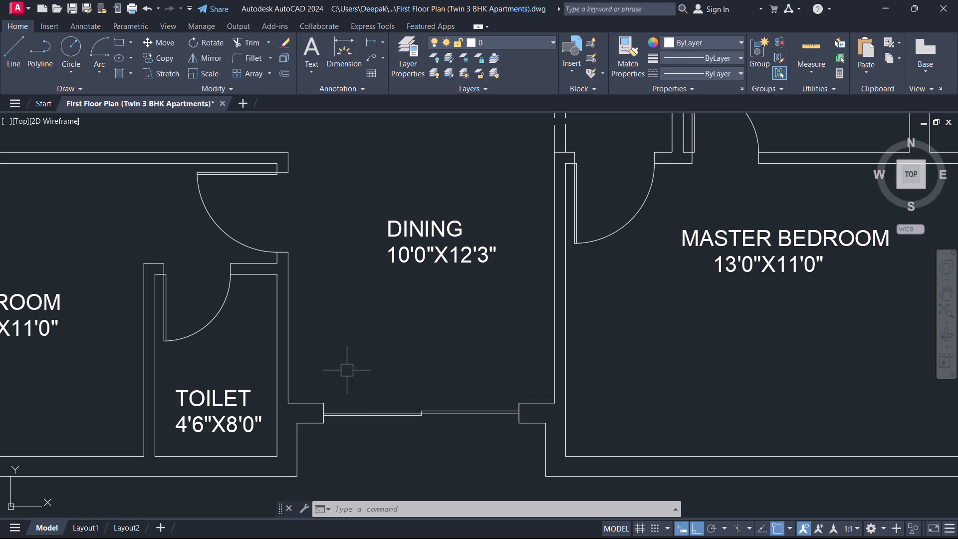
scroll(413, 342, down, 3)
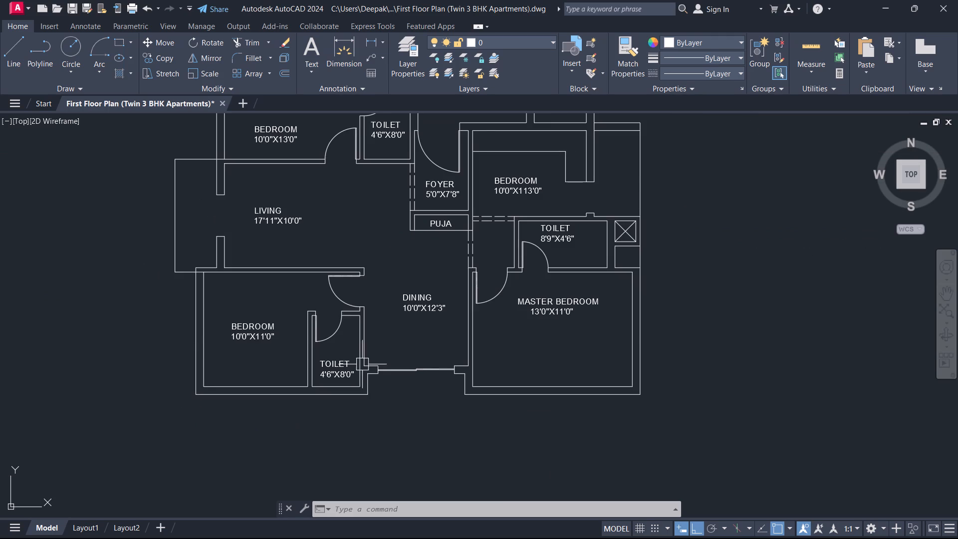
middle_drag(356, 357, 532, 462)
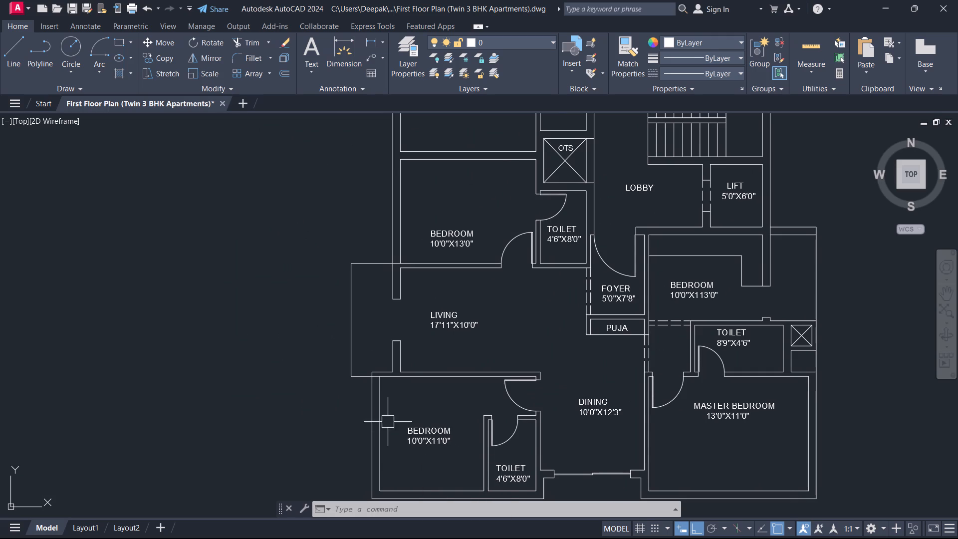
scroll(411, 335, up, 2)
middle_drag(411, 335, 434, 385)
scroll(434, 385, up, 1)
scroll(391, 379, up, 2)
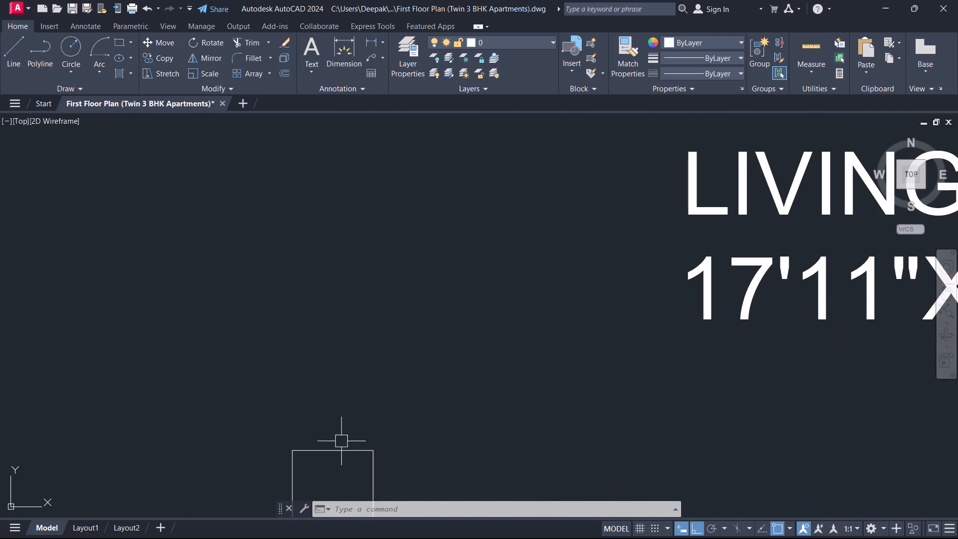
click(332, 477)
click(319, 417)
scroll(330, 375, down, 2)
middle_drag(330, 375, 339, 484)
drag(344, 360, 342, 352)
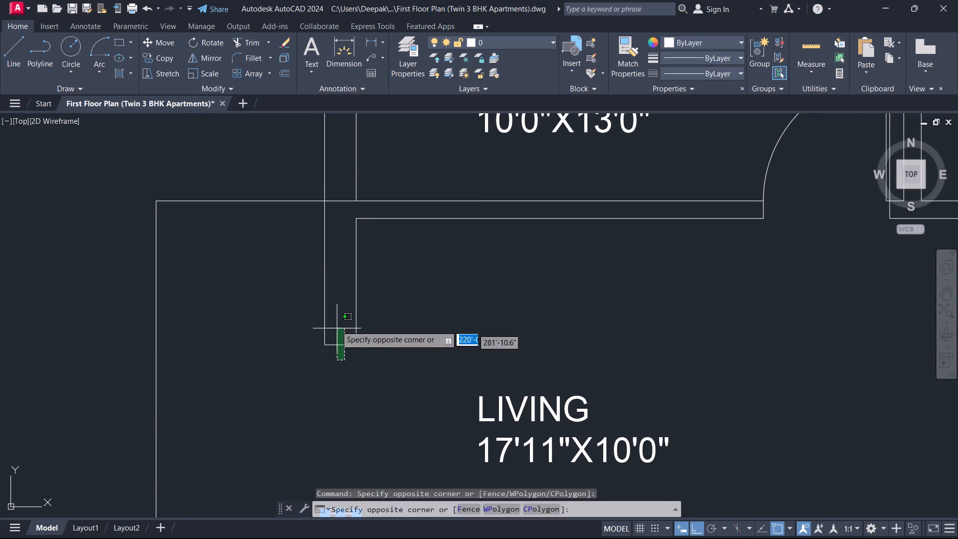
click(335, 324)
key(Delete)
Draw a horizontal line across the base of the living room's lower wall stub, joining its two faces.
scroll(350, 375, down, 2)
middle_drag(367, 397, 368, 398)
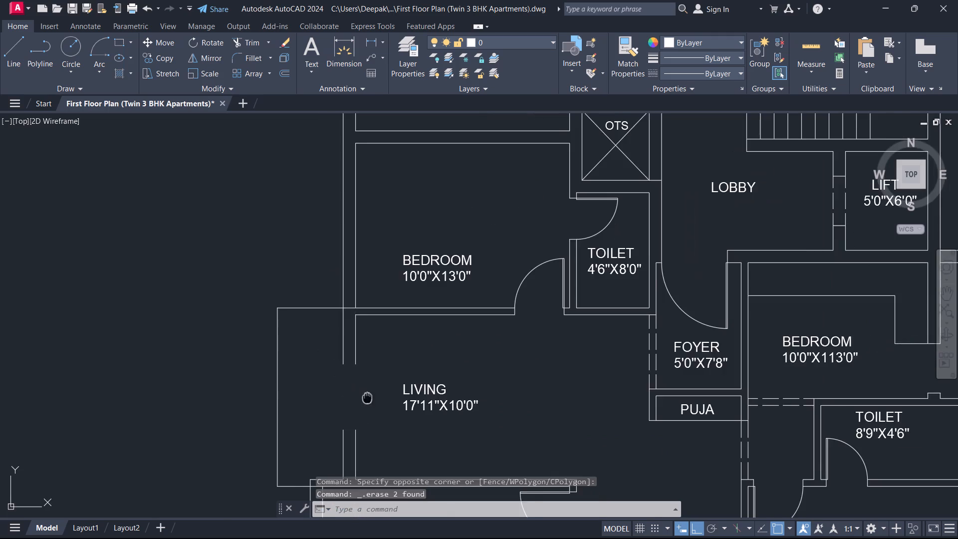
middle_drag(368, 398, 404, 333)
scroll(394, 393, up, 3)
text(L)
key(space)
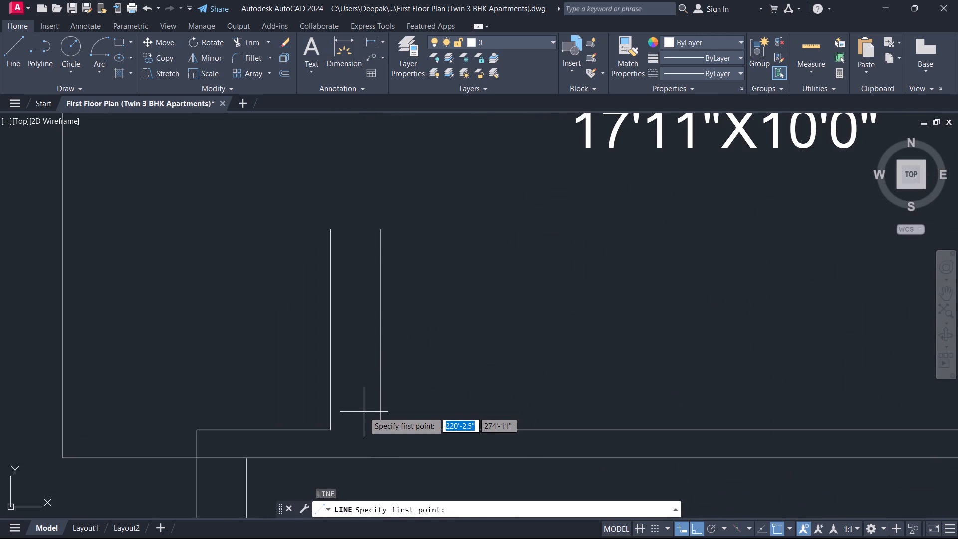
click(381, 434)
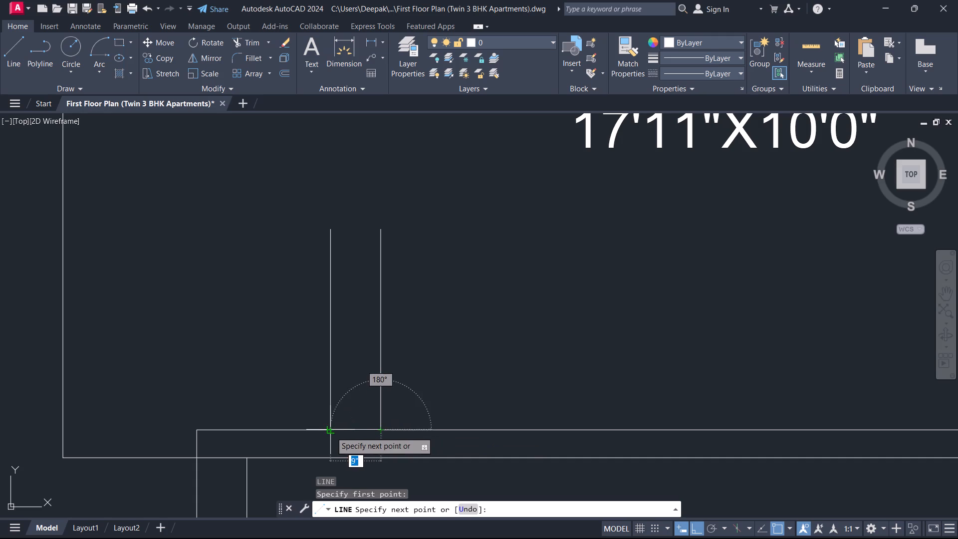
click(331, 432)
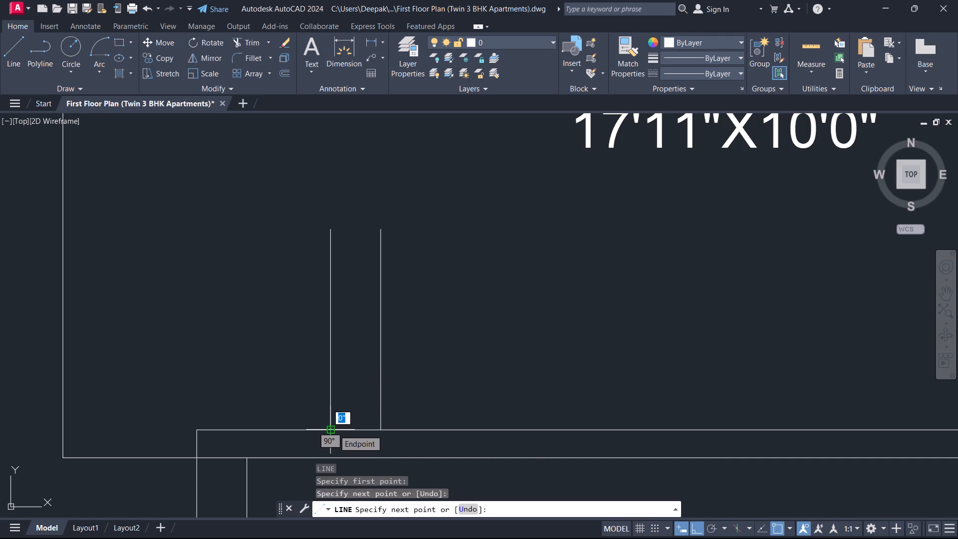
key(Escape)
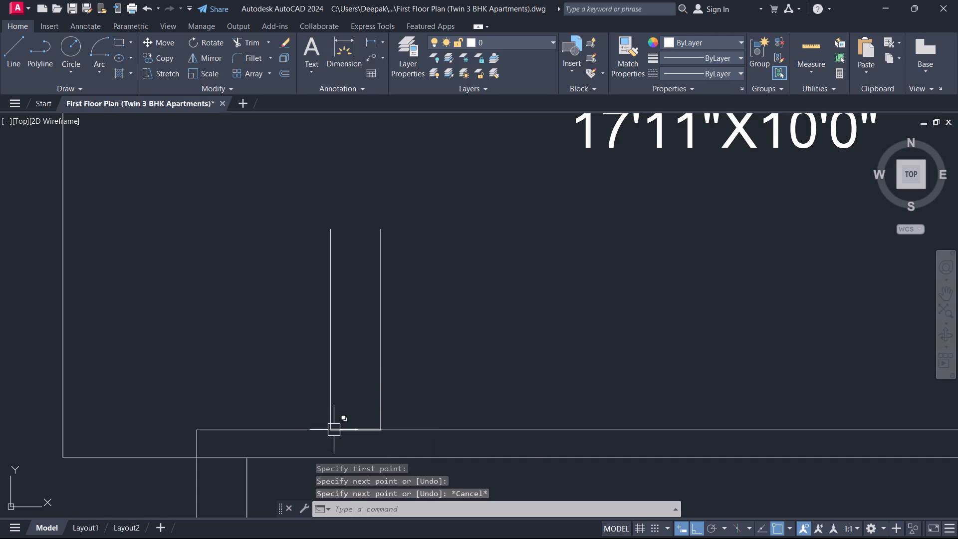
Move the line across the lower wall stub 1' upward.
middle_drag(424, 397, 469, 295)
scroll(443, 326, up, 2)
drag(377, 344, 373, 339)
click(354, 310)
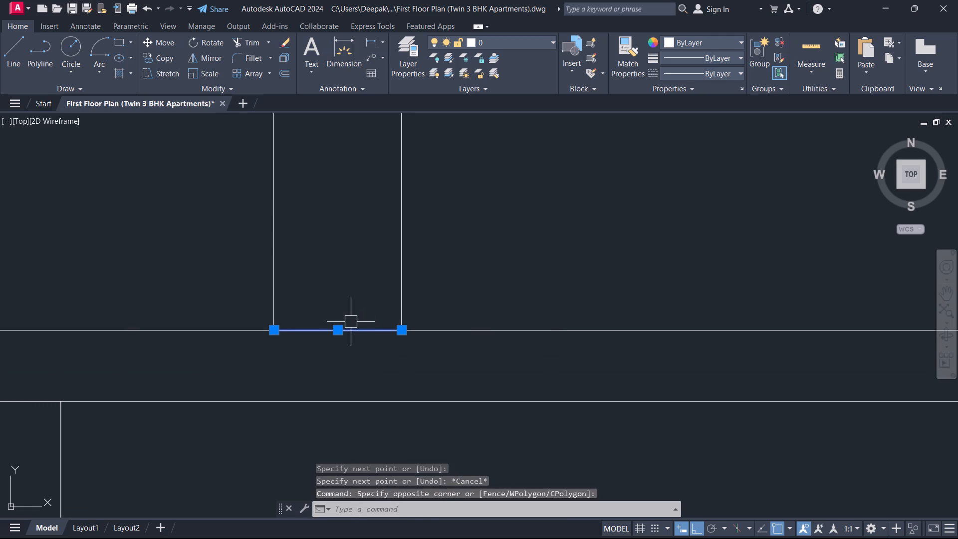
text(M)
key(space)
click(351, 323)
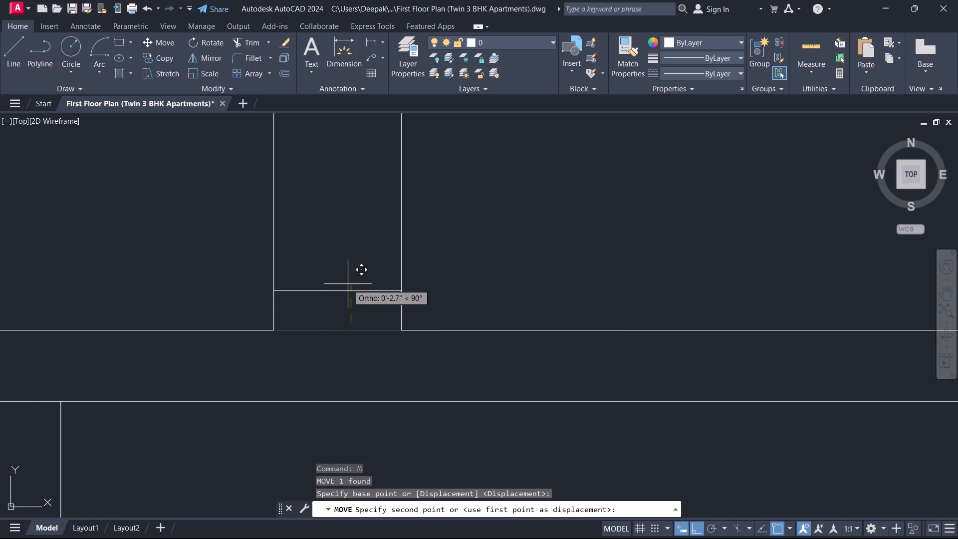
text(1')
key(Return)
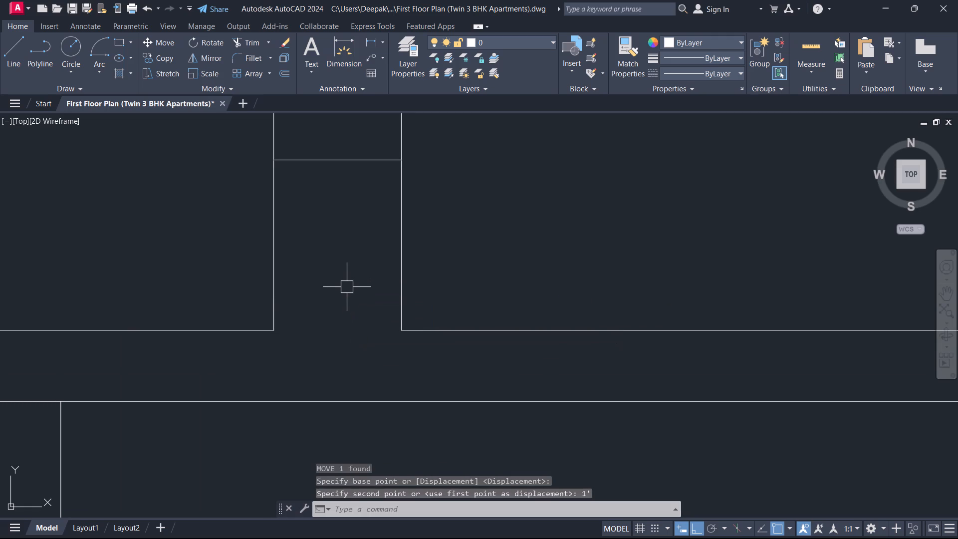
key(Escape)
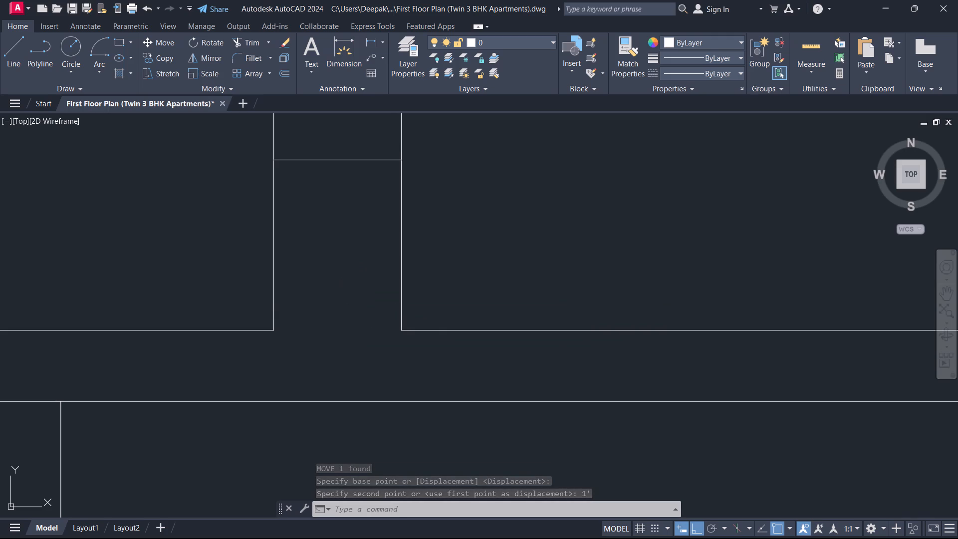
Draw a horizontal line across the upper wall stub from the living room's inner corner to the outer wall face.
middle_drag(371, 314, 369, 414)
scroll(370, 406, down, 4)
scroll(364, 240, up, 1)
middle_drag(364, 240, 358, 347)
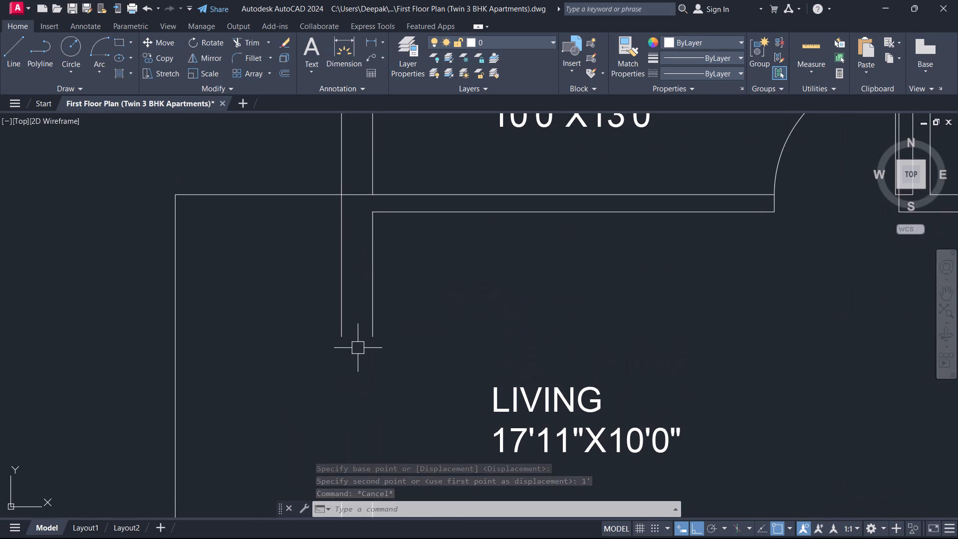
key(l)
key(space)
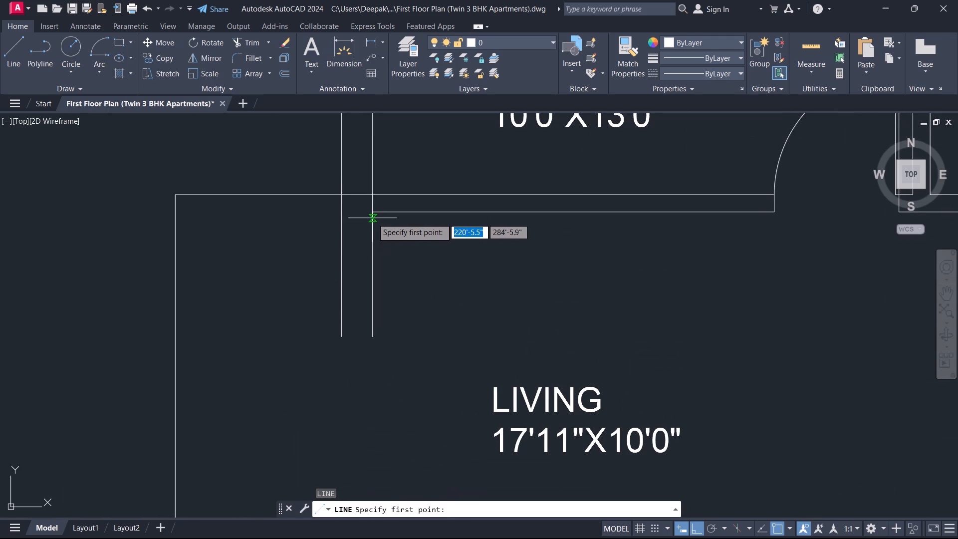
click(373, 216)
click(340, 217)
key(Escape)
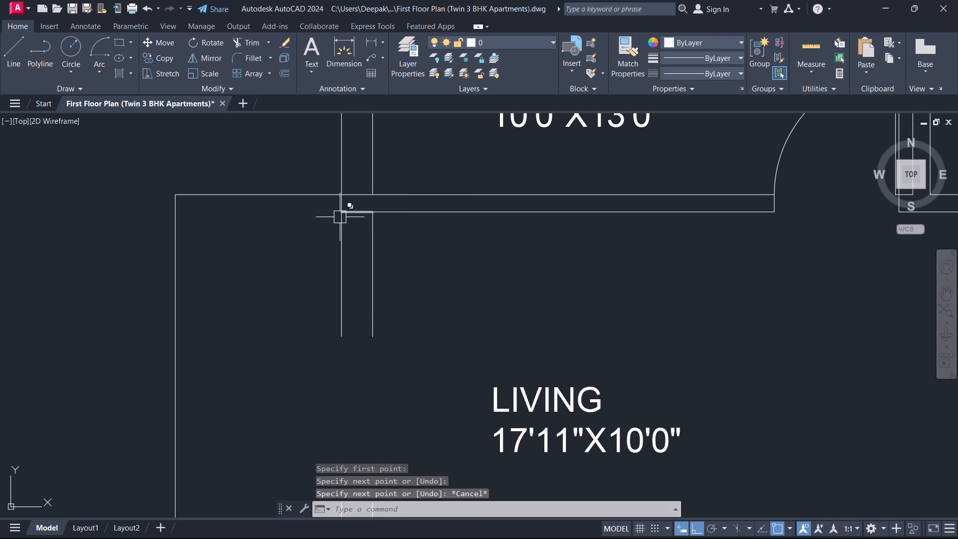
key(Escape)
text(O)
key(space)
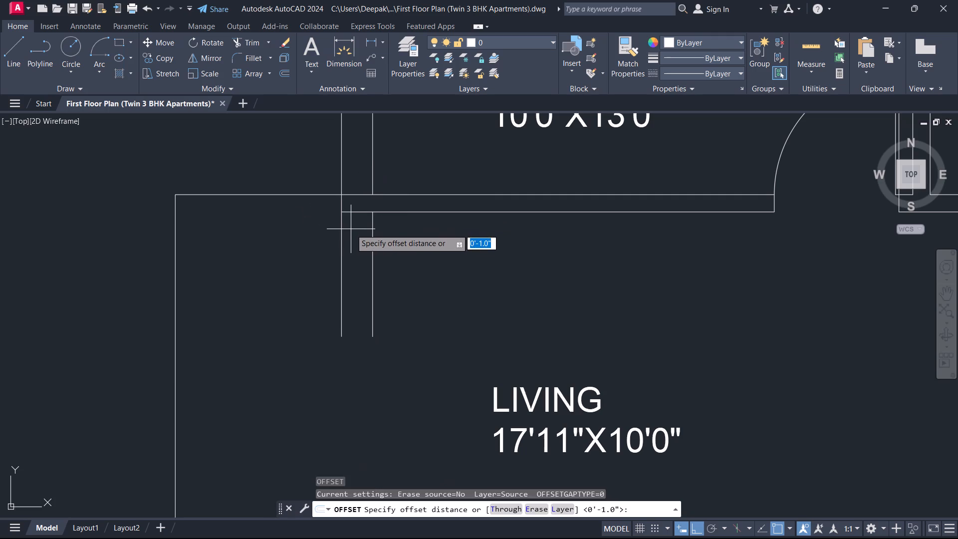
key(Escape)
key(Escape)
Move the line across the upper wall stub 1' downward.
scroll(352, 219, up, 3)
middle_drag(360, 222, 374, 240)
drag(374, 241, 367, 232)
click(355, 195)
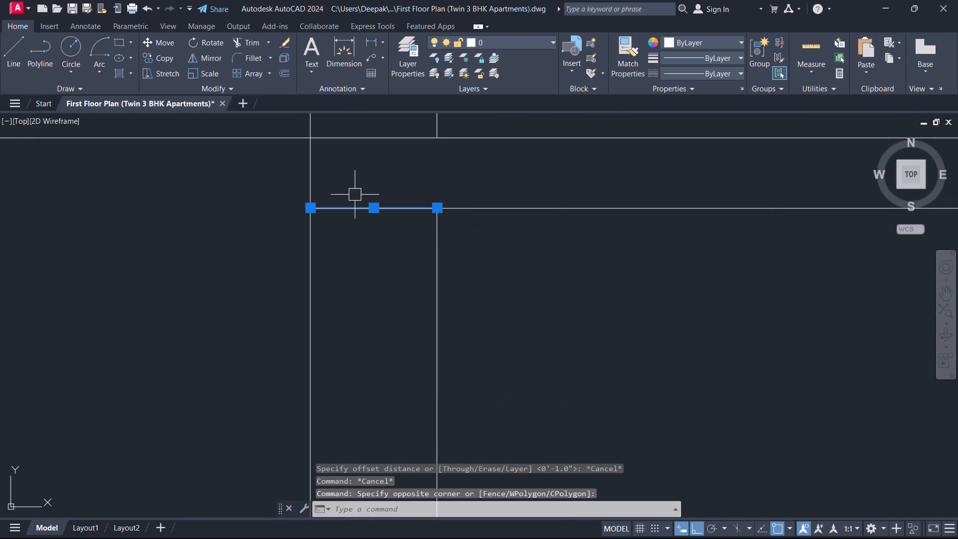
text(M)
key(space)
click(362, 226)
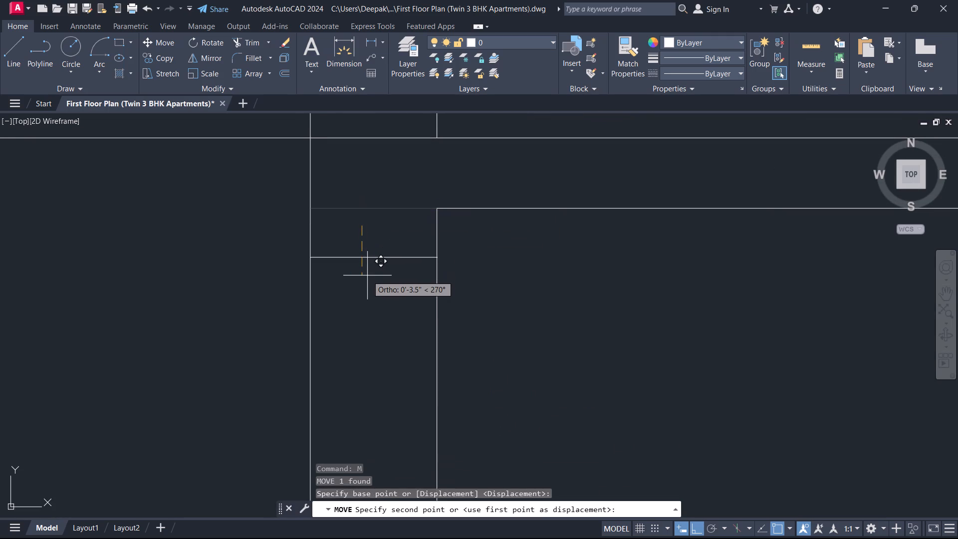
text(1')
key(Return)
key(Escape)
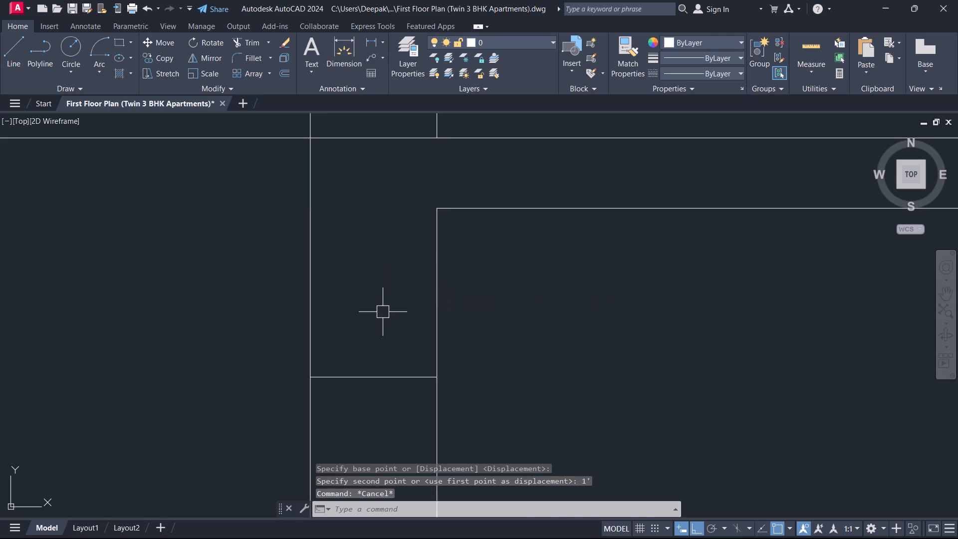
Trim the wall lines projecting into the living room opening beyond the two new jamb lines.
scroll(389, 321, down, 5)
middle_drag(461, 397, 548, 228)
scroll(502, 298, up, 1)
scroll(547, 229, down, 2)
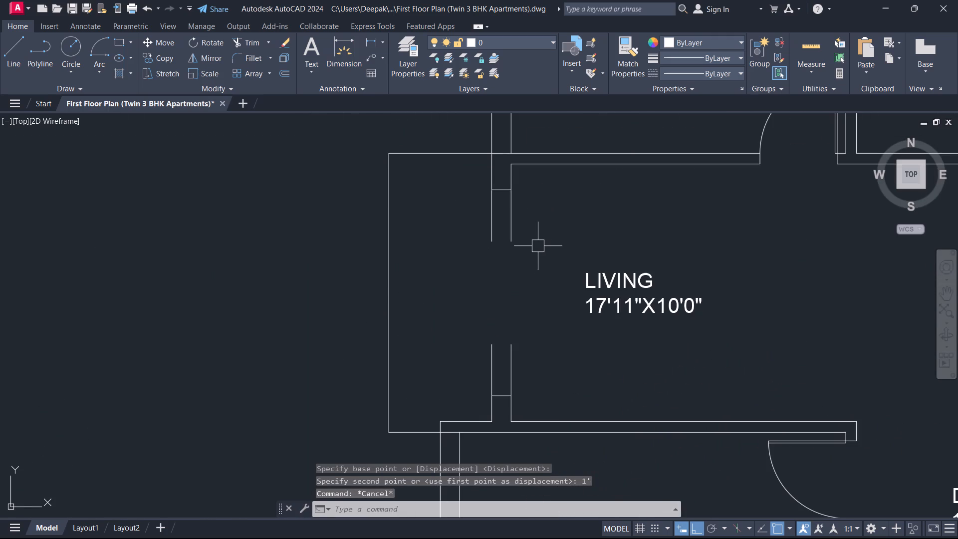
text(TR)
key(space)
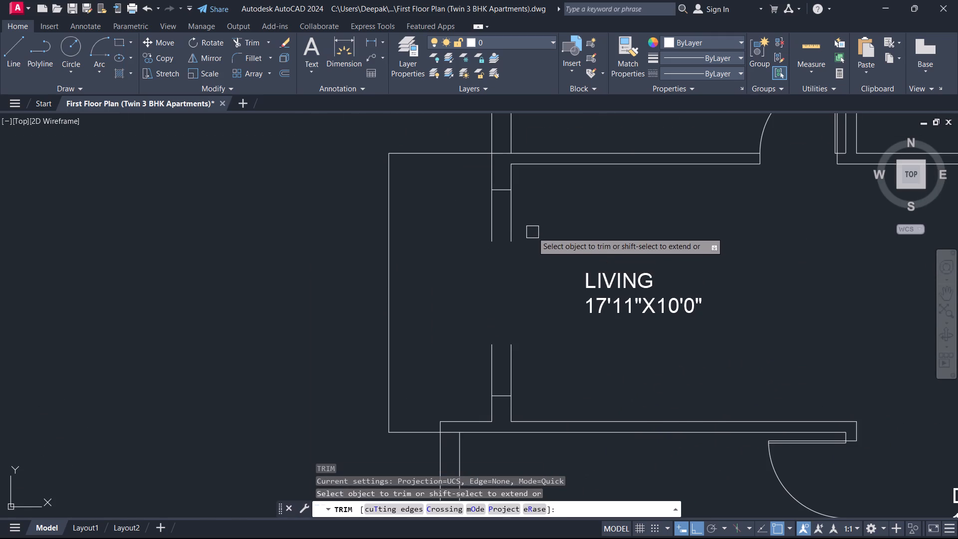
drag(532, 231, 469, 362)
key(Escape)
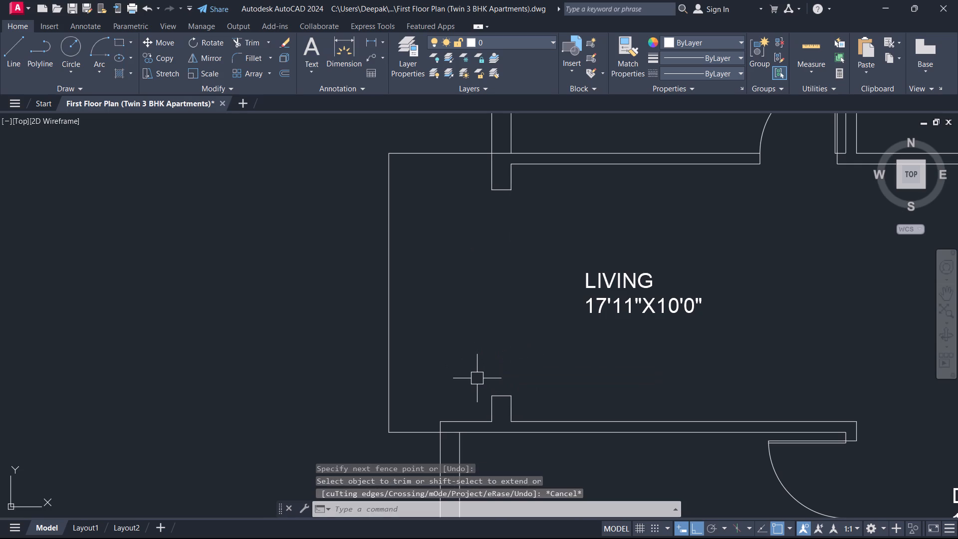
Draw a vertical centre line across the living room opening between the midpoints of the lower and upper jambs.
text(L)
key(space)
scroll(483, 386, up, 1)
click(508, 408)
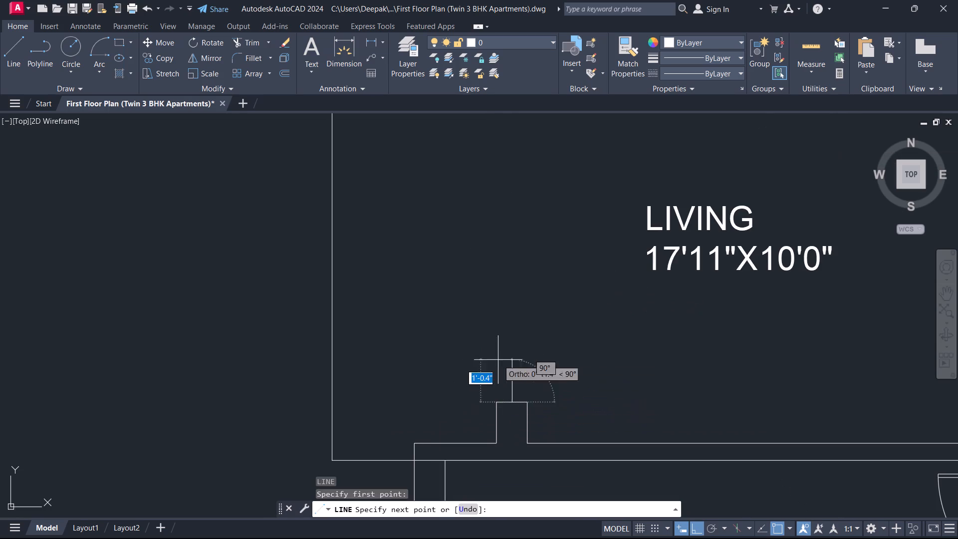
scroll(493, 324, down, 2)
middle_drag(493, 322, 492, 470)
scroll(493, 393, up, 3)
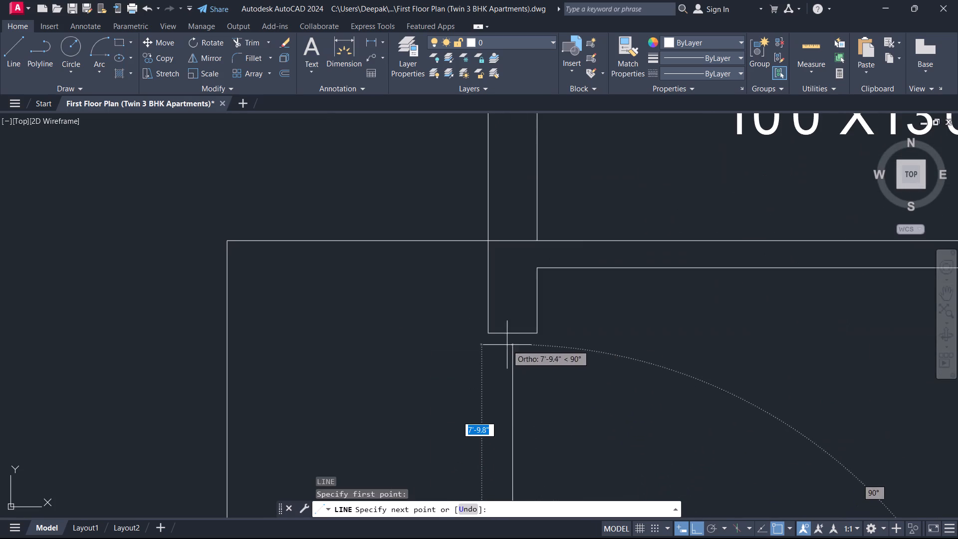
click(514, 330)
key(Escape)
Offset the living room opening's centre line by 1" to both sides.
middle_drag(508, 402, 476, 382)
text(O)
key(space)
key(1)
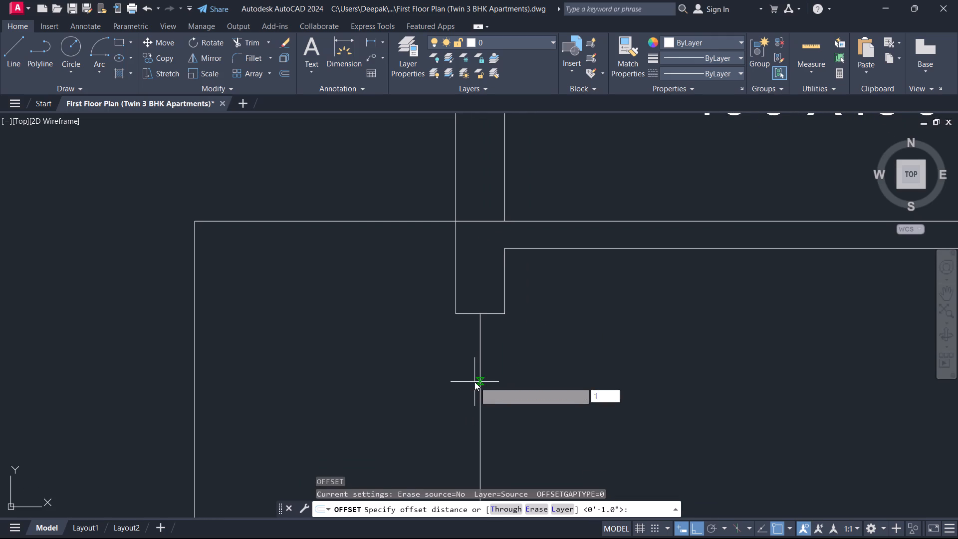
key(Return)
click(475, 382)
click(416, 410)
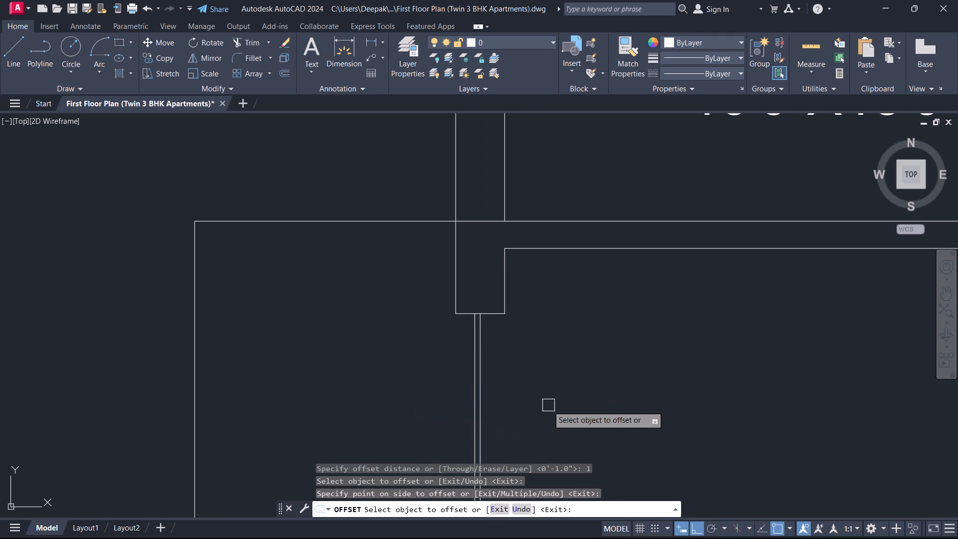
click(486, 412)
click(506, 406)
key(Escape)
Draw a short horizontal line at the middle of the living room opening joining the right and left offset lines.
scroll(516, 418, down, 1)
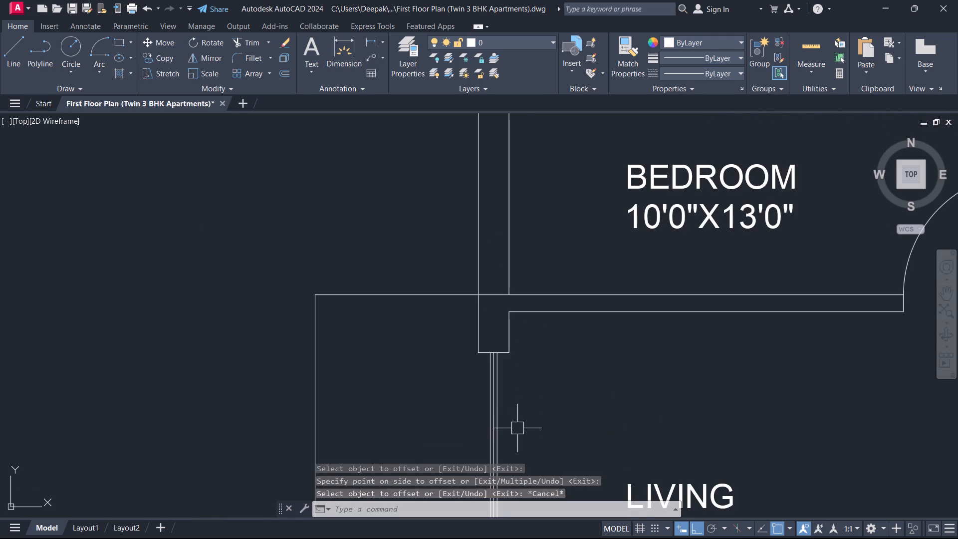
middle_drag(515, 434, 500, 286)
scroll(499, 298, down, 1)
middle_drag(510, 333, 509, 294)
key(l)
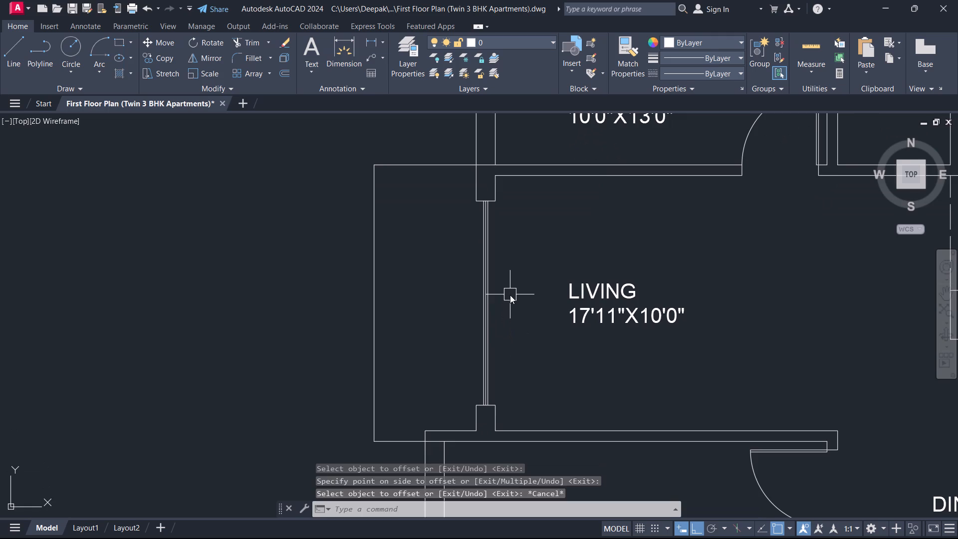
key(space)
scroll(491, 308, up, 2)
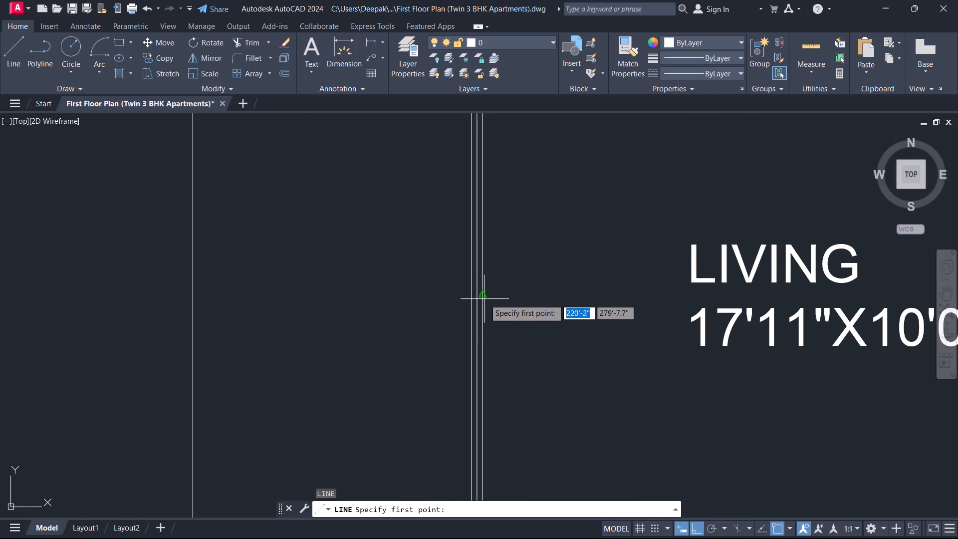
click(483, 295)
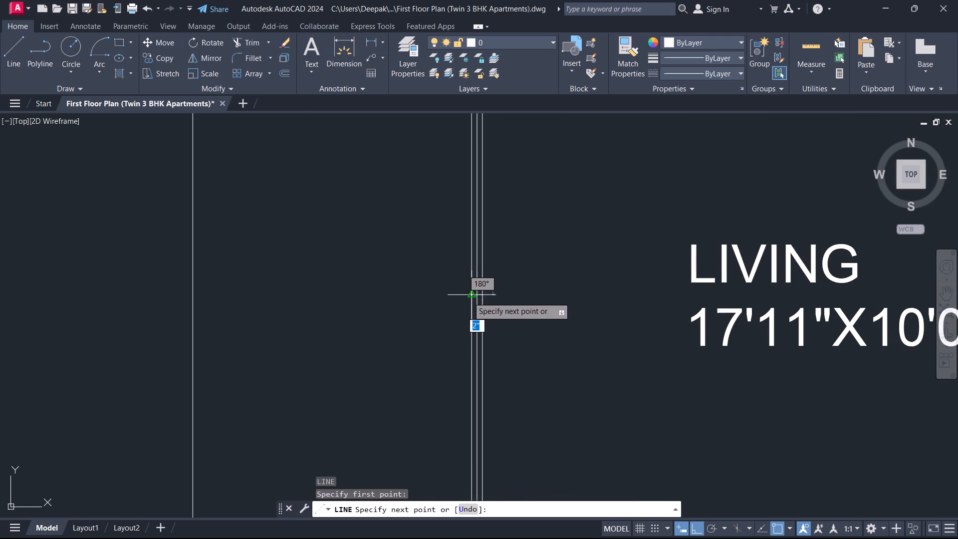
click(469, 297)
key(Escape)
Trim the right line above and the left line below the short middle line in the living room opening, forming two sliding panels.
scroll(494, 300, up, 2)
text(TR)
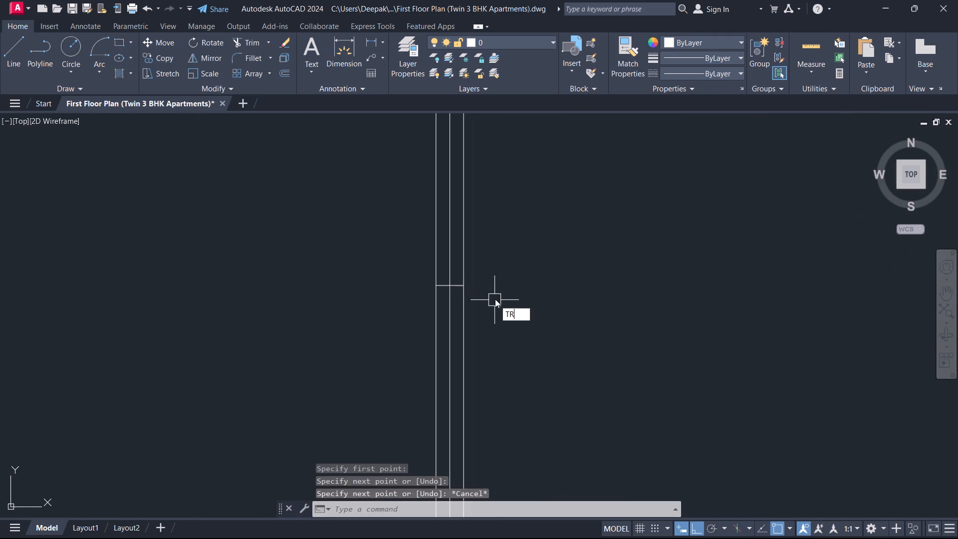
key(space)
click(468, 262)
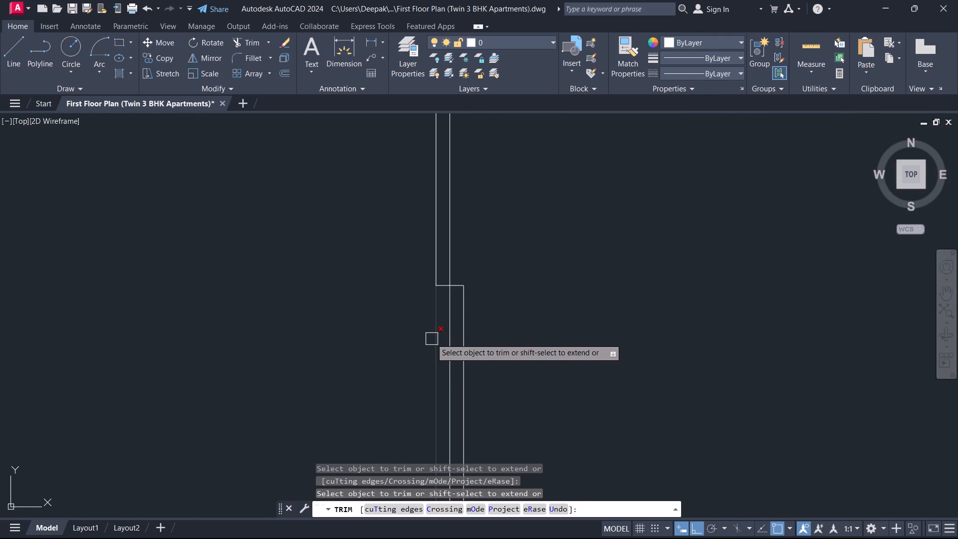
click(431, 338)
key(Escape)
Look over the lower apartment's plan around the living room, dining room and bedrooms.
scroll(424, 336, down, 6)
middle_drag(411, 339, 412, 356)
scroll(411, 339, up, 2)
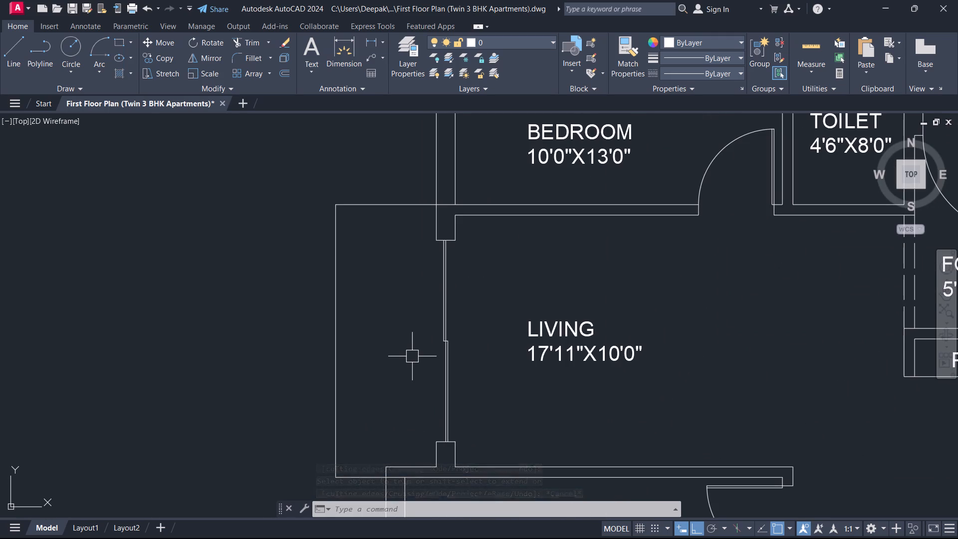
scroll(522, 335, down, 3)
scroll(577, 339, up, 2)
middle_drag(577, 339, 507, 363)
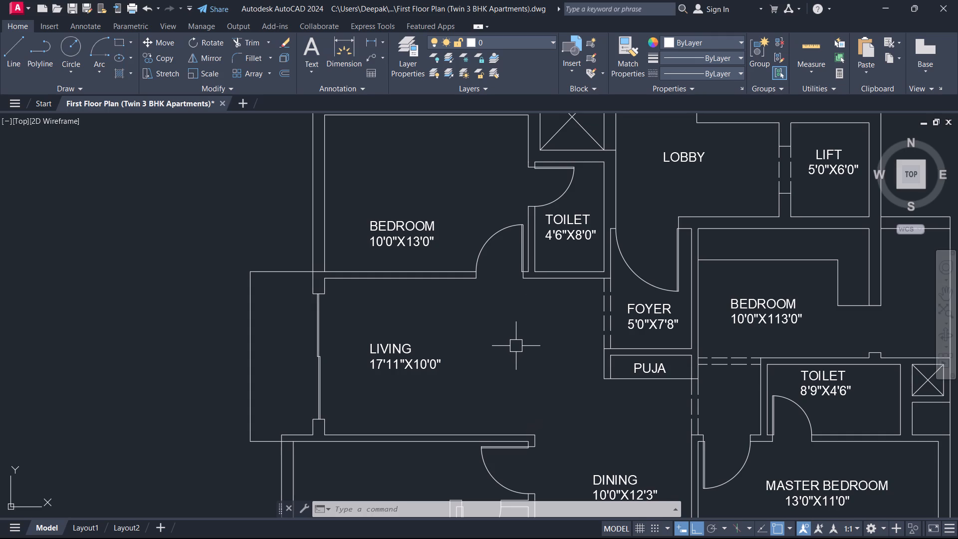
middle_drag(510, 365, 504, 363)
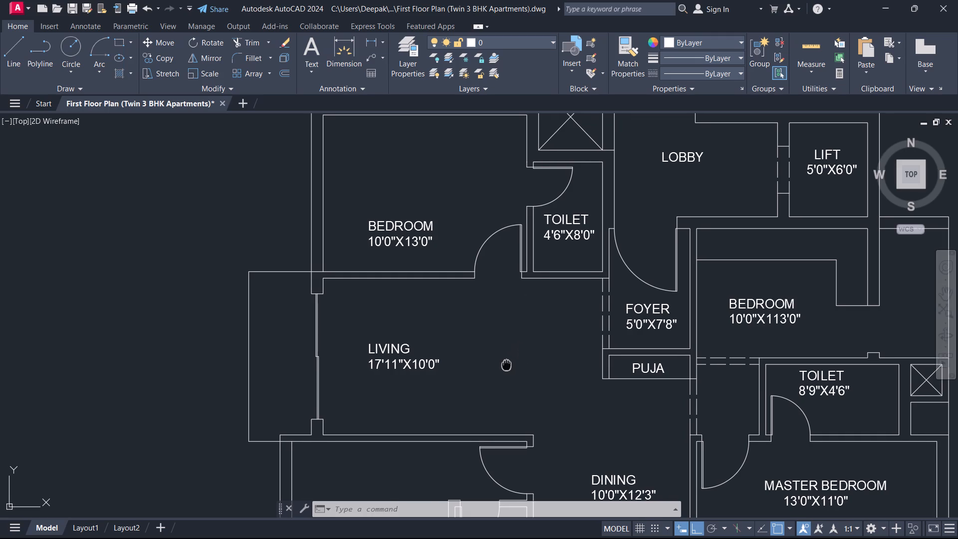
middle_drag(504, 363, 496, 334)
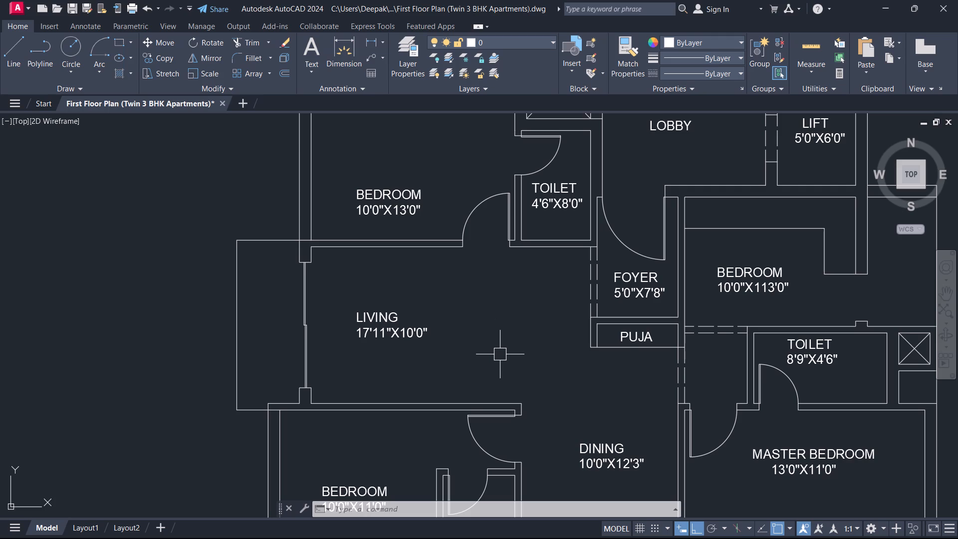
middle_drag(509, 323, 573, 286)
scroll(512, 323, down, 1)
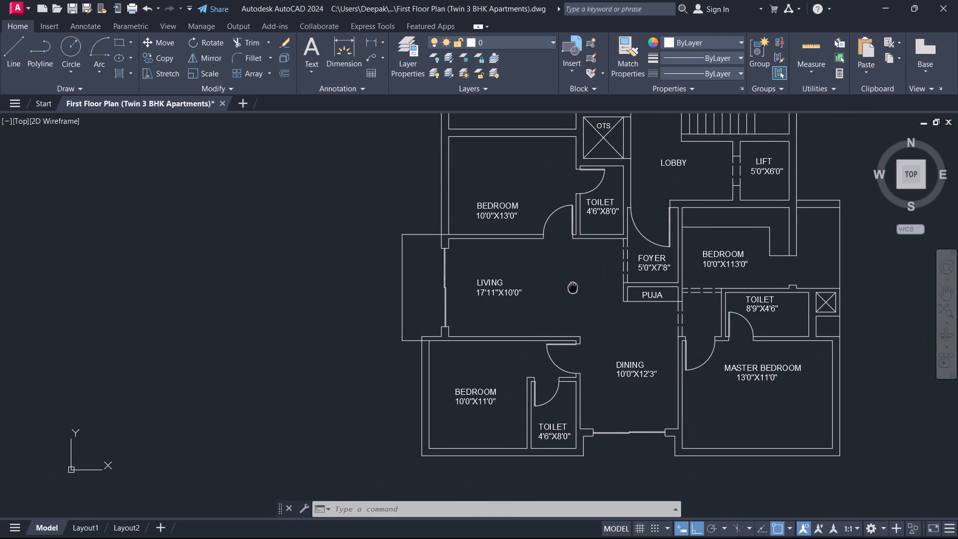
middle_drag(573, 286, 574, 287)
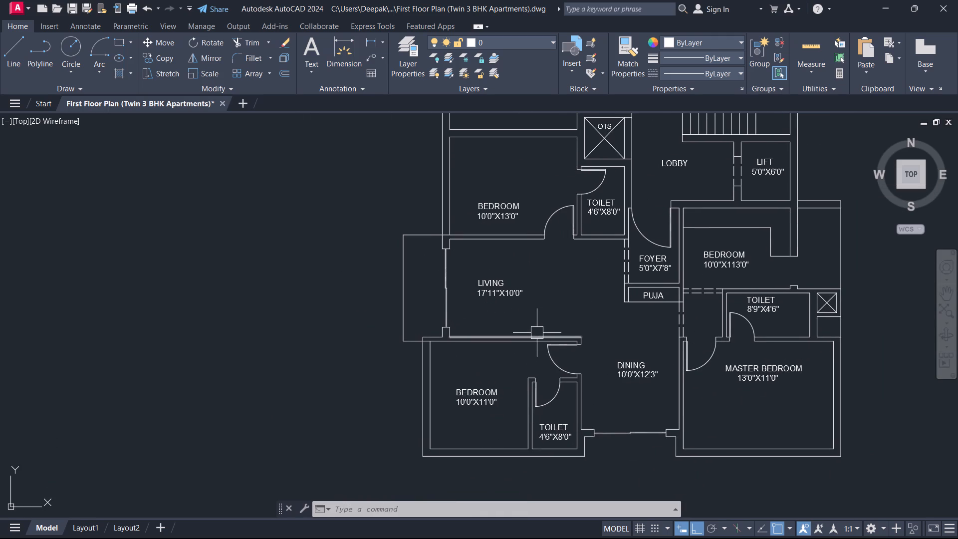
middle_drag(644, 308, 548, 278)
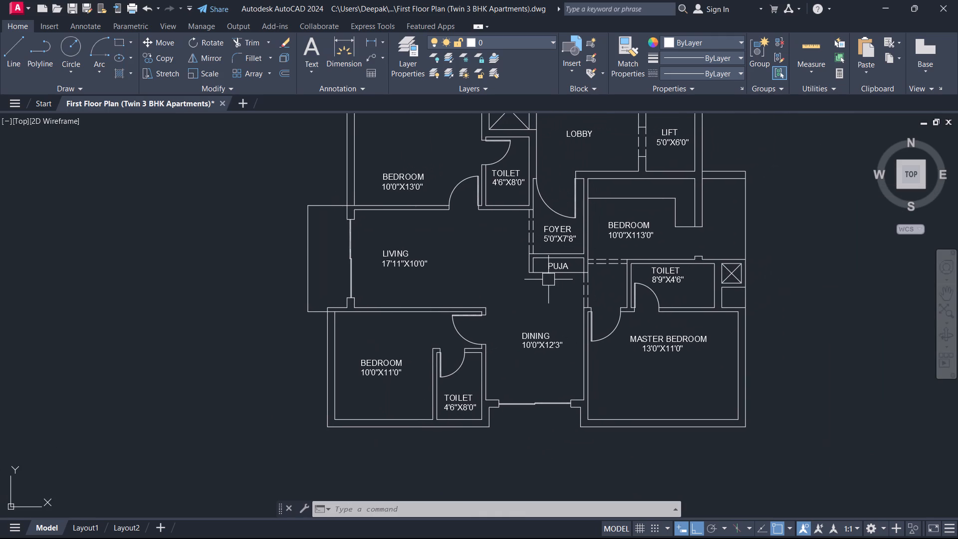
middle_drag(603, 329, 525, 293)
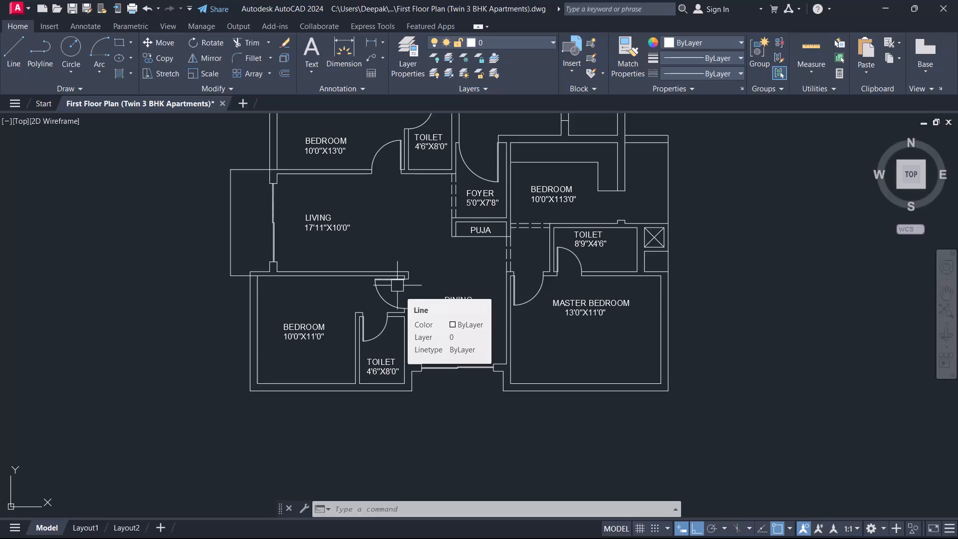
In the upper apartment, draw a horizontal line across the living room's outer wall at its lower corner, level with the bedroom partition's inner face.
middle_drag(501, 264, 649, 390)
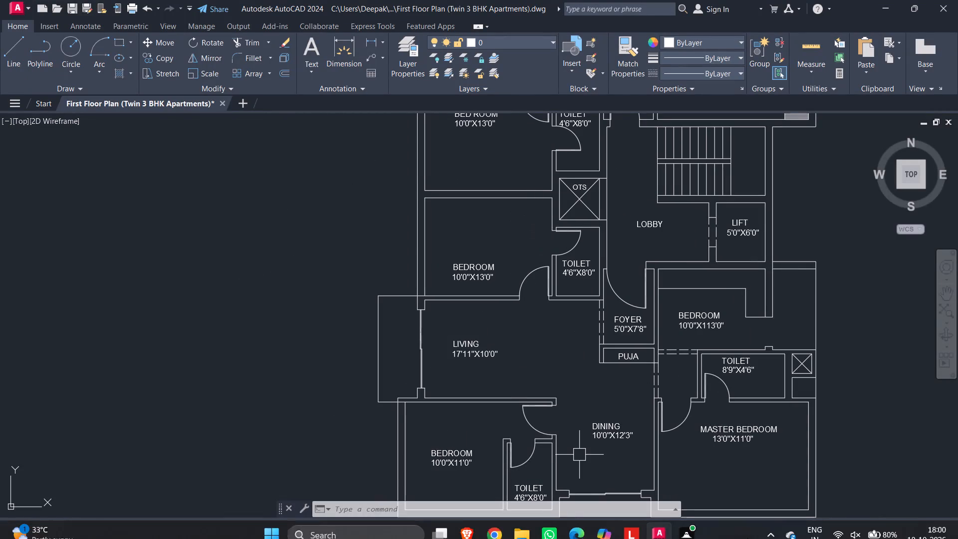
middle_drag(583, 299, 588, 404)
middle_drag(449, 250, 461, 371)
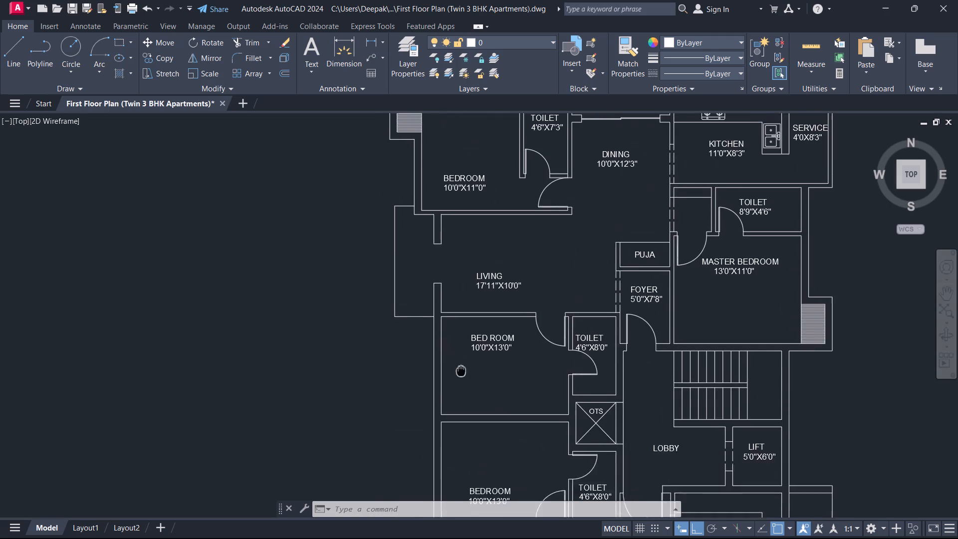
middle_drag(461, 371, 410, 403)
scroll(383, 312, up, 4)
scroll(397, 362, down, 2)
middle_drag(397, 368, 423, 314)
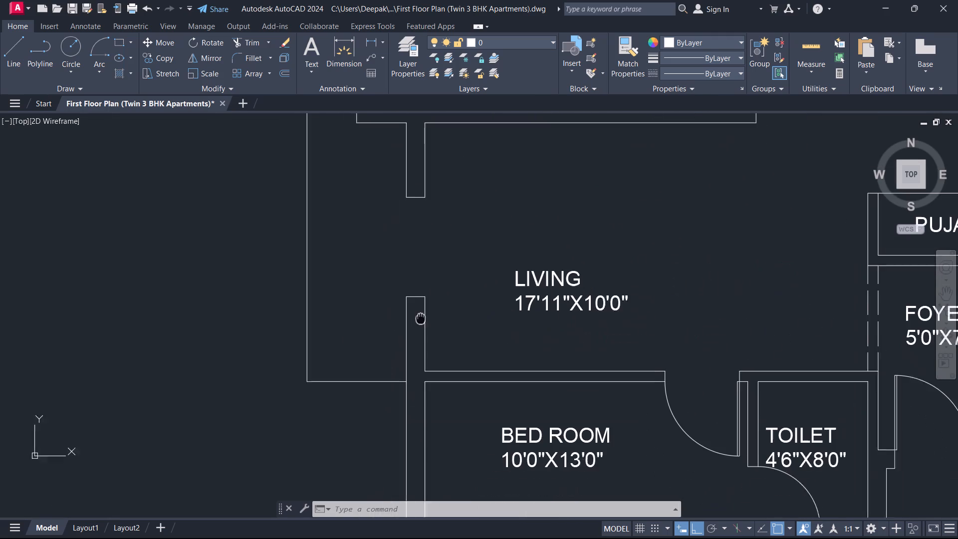
middle_drag(423, 314, 425, 309)
key(l)
key(space)
scroll(432, 370, up, 2)
click(426, 356)
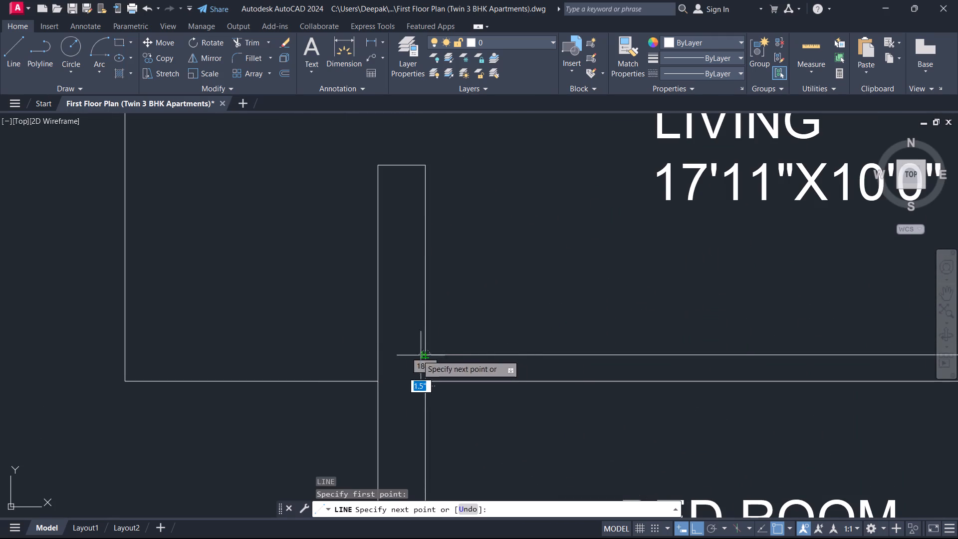
click(379, 356)
key(Escape)
Draw a horizontal line across the same outer wall at the living room's upper corner.
scroll(396, 278, down, 2)
middle_drag(396, 278, 395, 456)
key(space)
scroll(400, 300, up, 4)
click(393, 236)
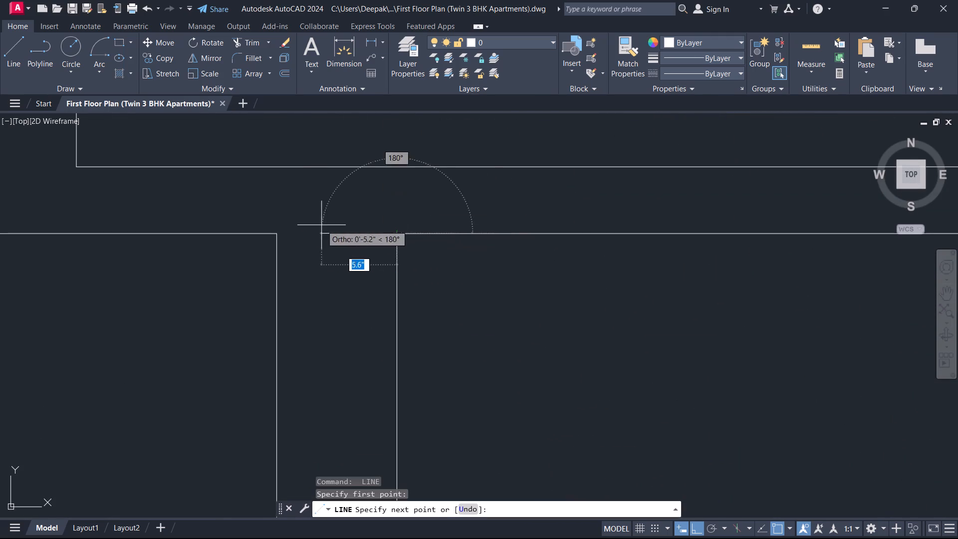
click(278, 235)
key(Escape)
Move the upper corner line 1' down along the outer wall.
click(318, 264)
click(307, 223)
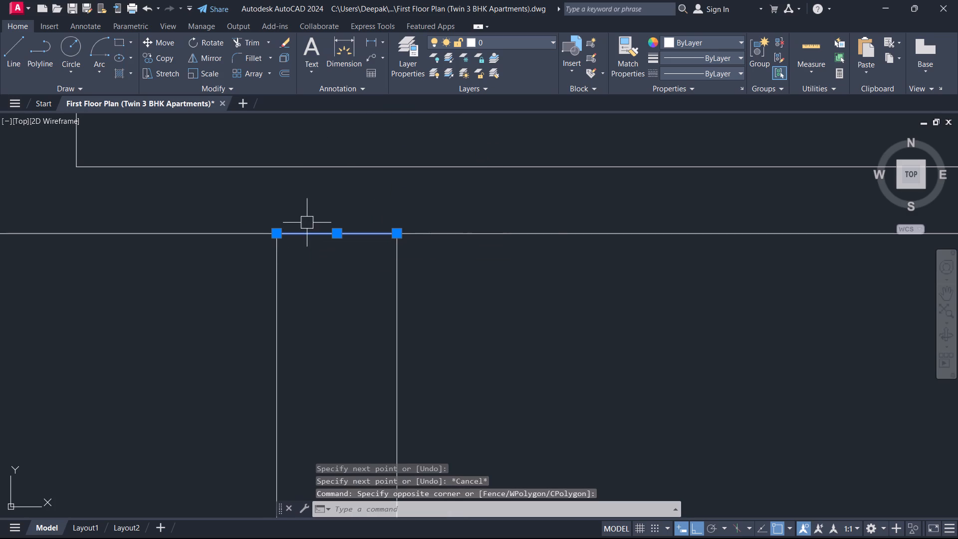
key(m)
key(space)
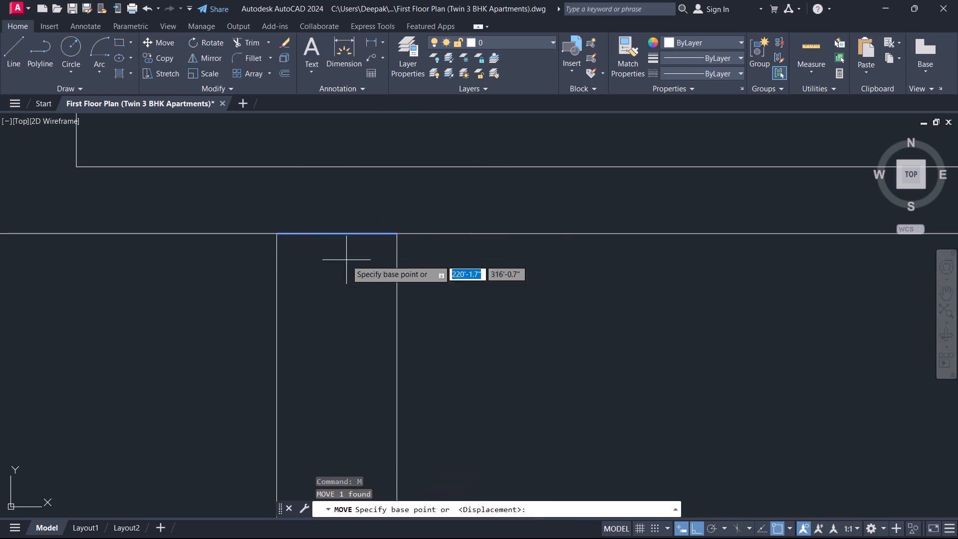
click(346, 260)
text(1')
key(Return)
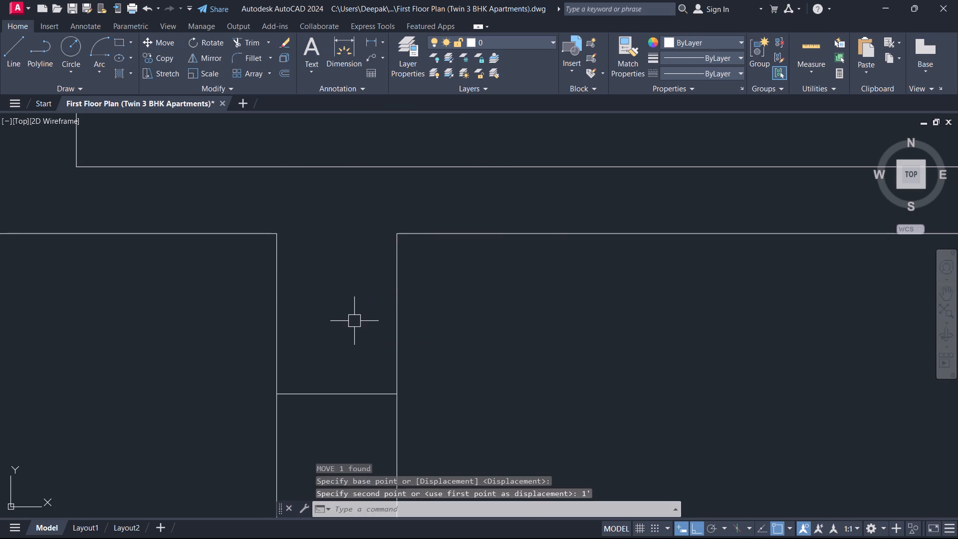
Move the lower corner line 1' up along the outer wall.
scroll(371, 355, down, 2)
middle_drag(388, 374, 405, 108)
scroll(404, 325, down, 2)
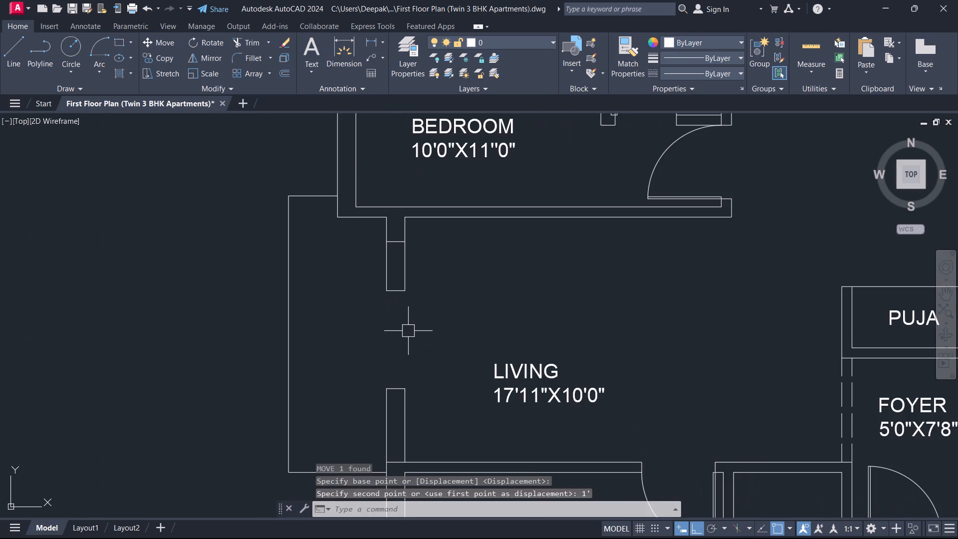
middle_drag(409, 331, 409, 235)
scroll(405, 369, up, 4)
drag(378, 364, 374, 359)
click(359, 323)
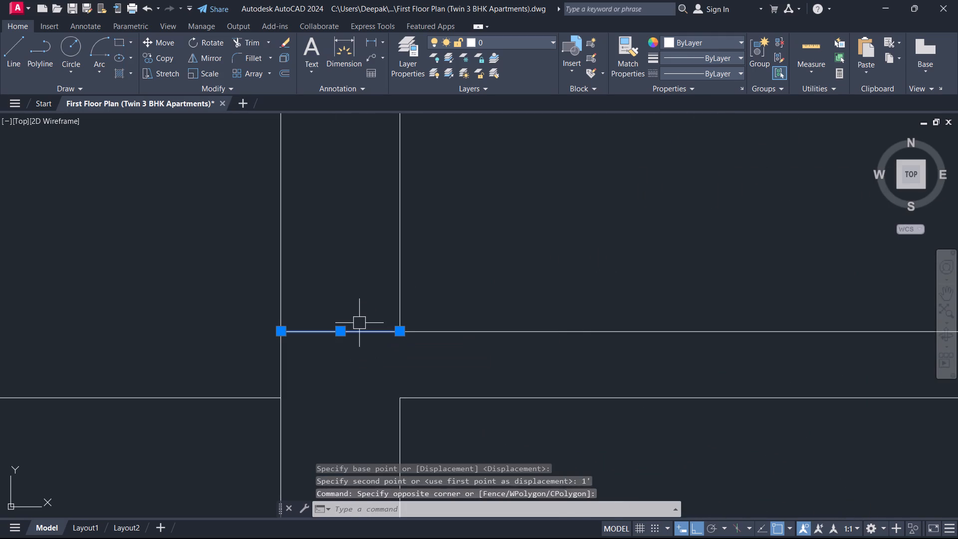
key(m)
key(space)
click(352, 329)
text(1')
key(Return)
Trim the outer wall stubs projecting into the living room opening beyond the two moved jamb lines.
scroll(389, 263, down, 3)
middle_drag(398, 263, 405, 341)
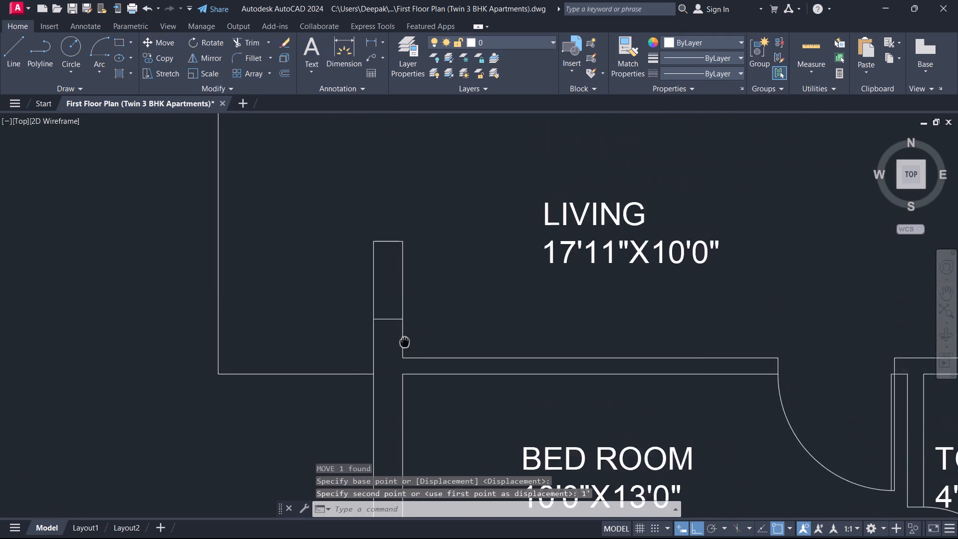
middle_drag(405, 341, 405, 342)
scroll(405, 342, down, 2)
key(Escape)
scroll(418, 306, up, 2)
key(t)
text(R)
key(space)
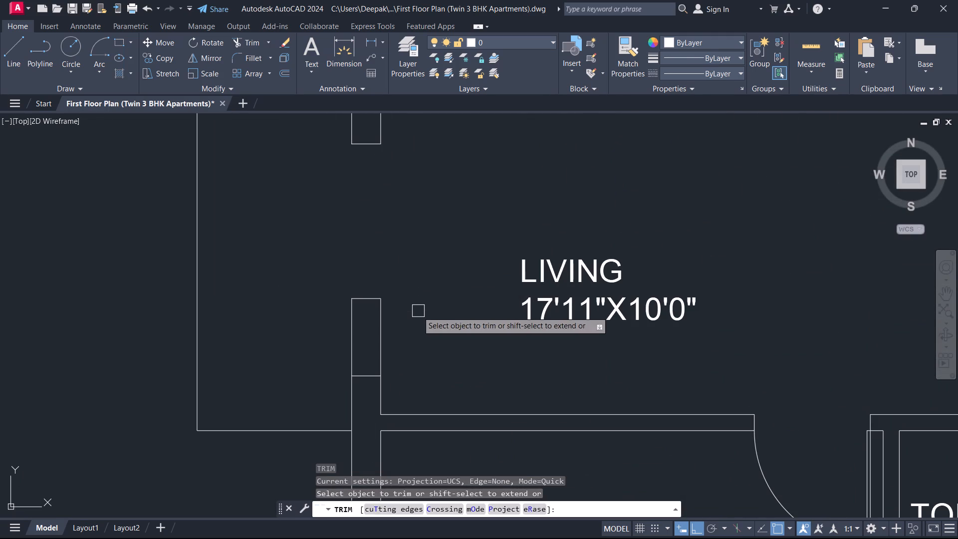
drag(414, 314, 371, 321)
middle_drag(373, 228, 378, 283)
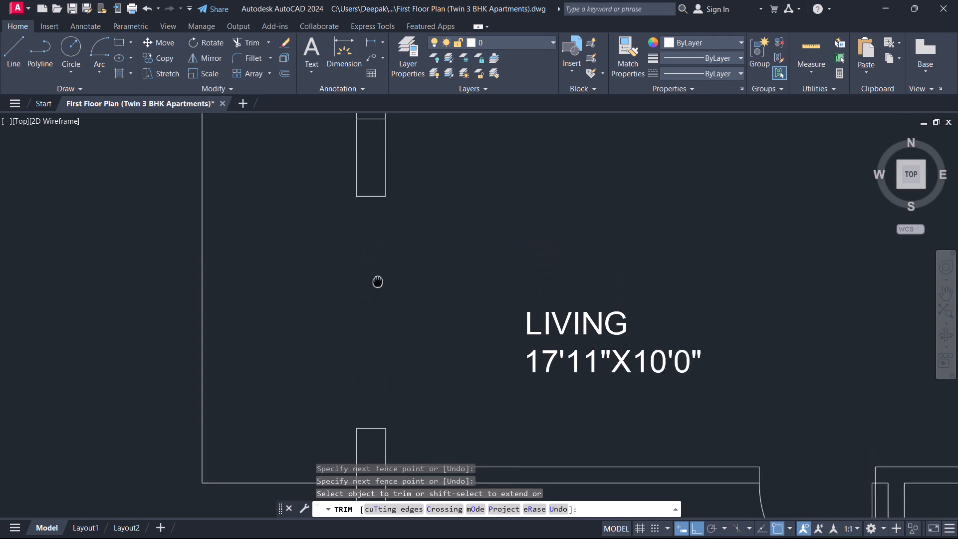
middle_drag(378, 283, 372, 325)
drag(394, 229, 362, 244)
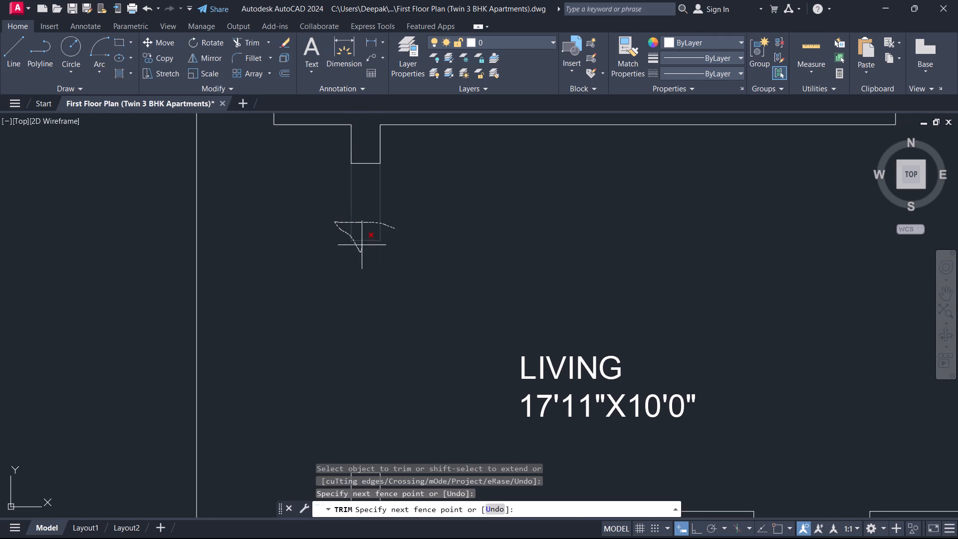
drag(362, 244, 362, 241)
key(Escape)
Draw a vertical centre line across the upper apartment's living room opening between the midpoints of the lower and upper jambs.
text(L)
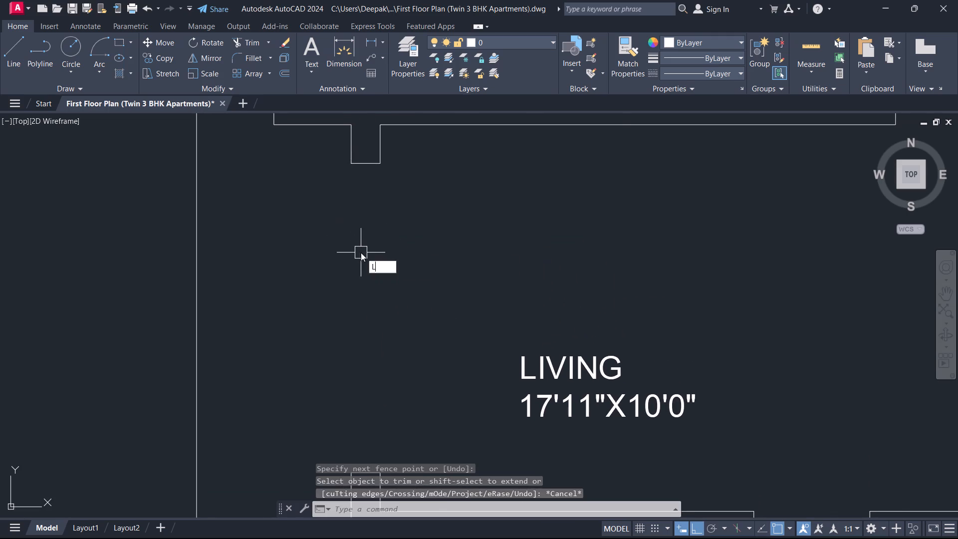
key(space)
scroll(361, 254, down, 2)
scroll(369, 344, up, 2)
click(359, 358)
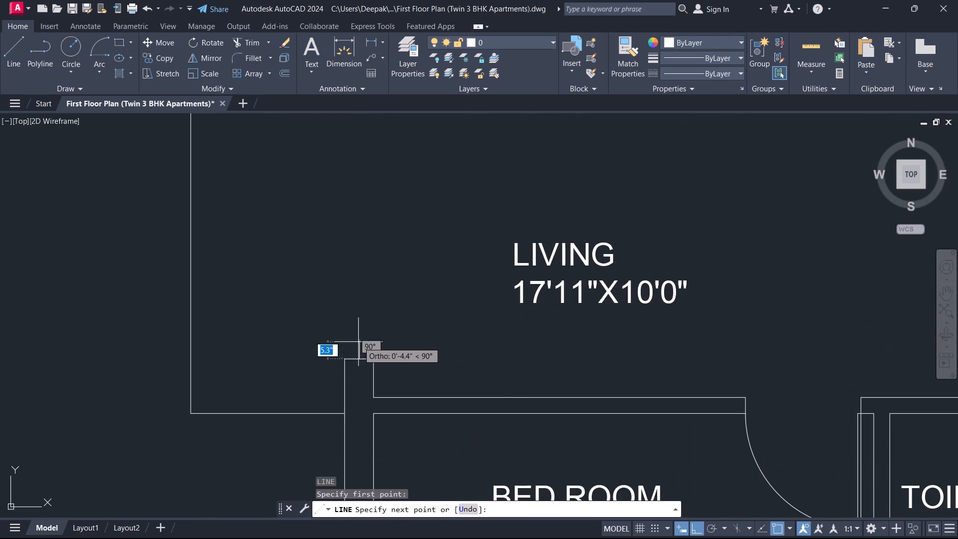
middle_drag(359, 300, 366, 419)
scroll(366, 419, up, 1)
scroll(353, 296, down, 2)
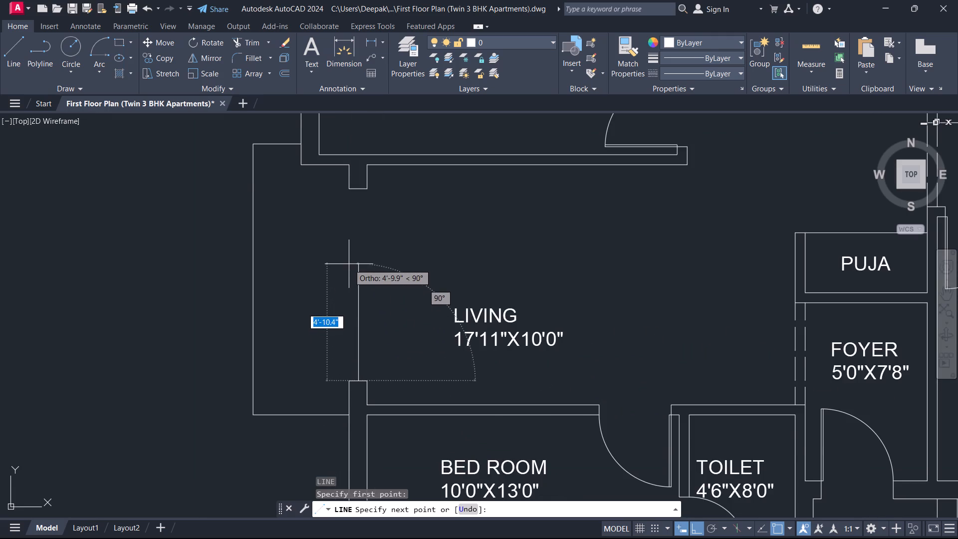
middle_drag(349, 264, 349, 361)
scroll(353, 314, down, 1)
scroll(354, 305, up, 1)
click(358, 291)
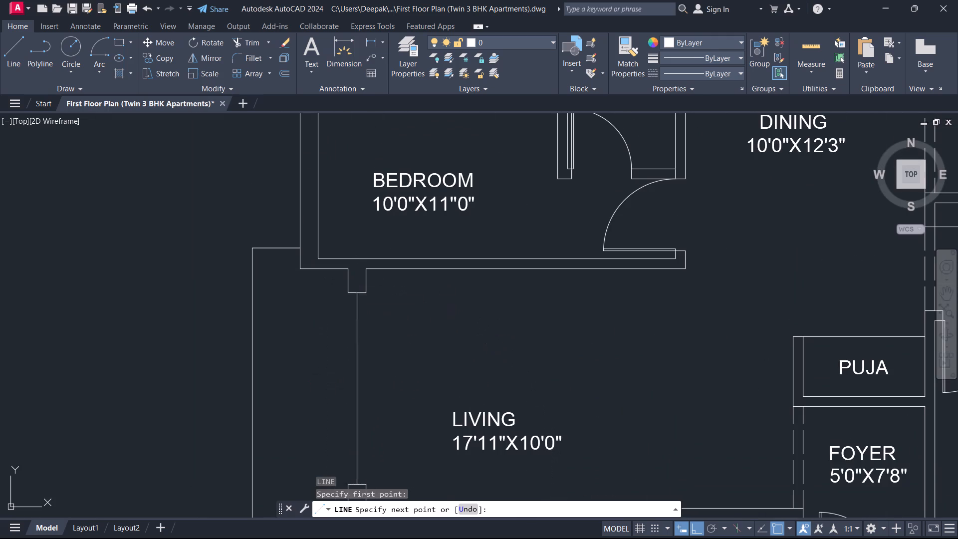
key(Escape)
Offset the opening's vertical centre line by 1" to both sides.
middle_drag(386, 359, 371, 311)
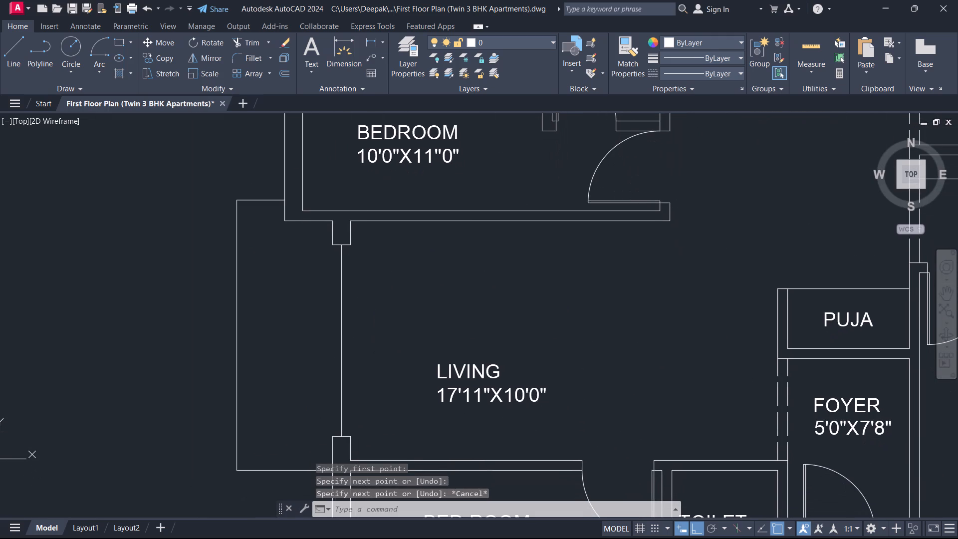
text(O)
key(space)
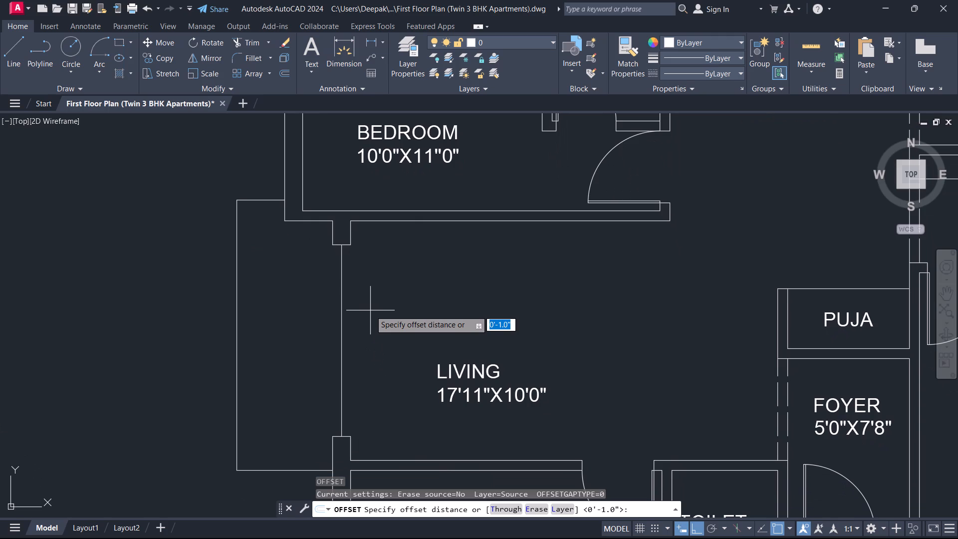
key(1)
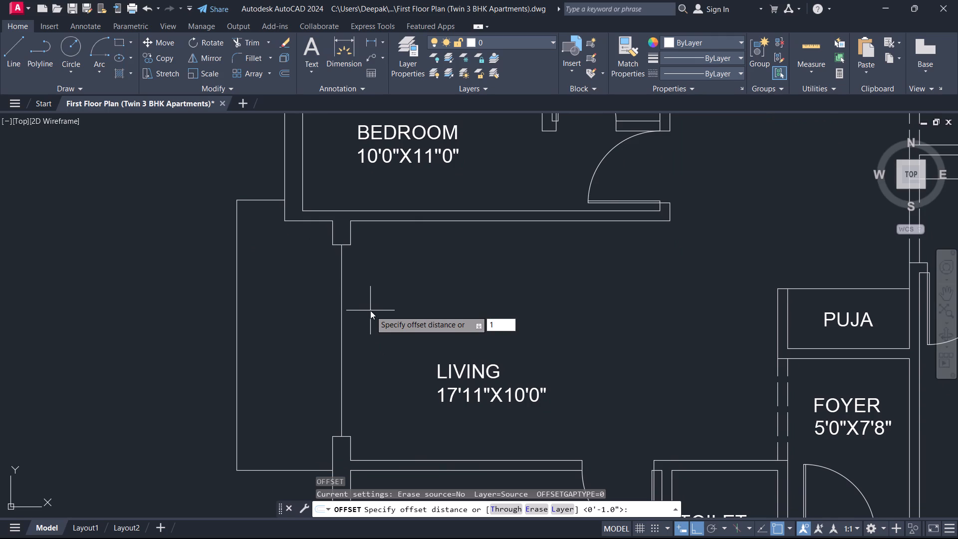
key(Return)
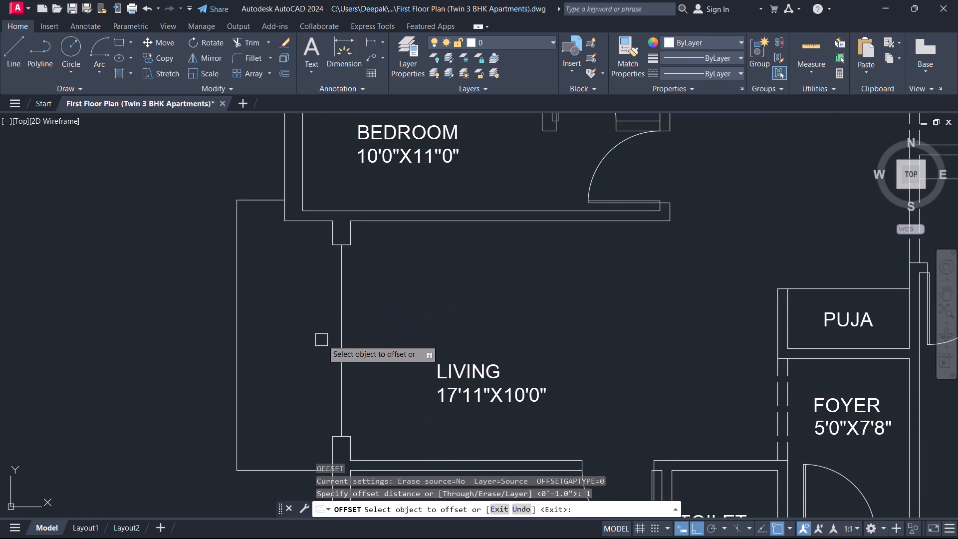
drag(340, 333, 332, 331)
click(315, 327)
scroll(347, 348, up, 3)
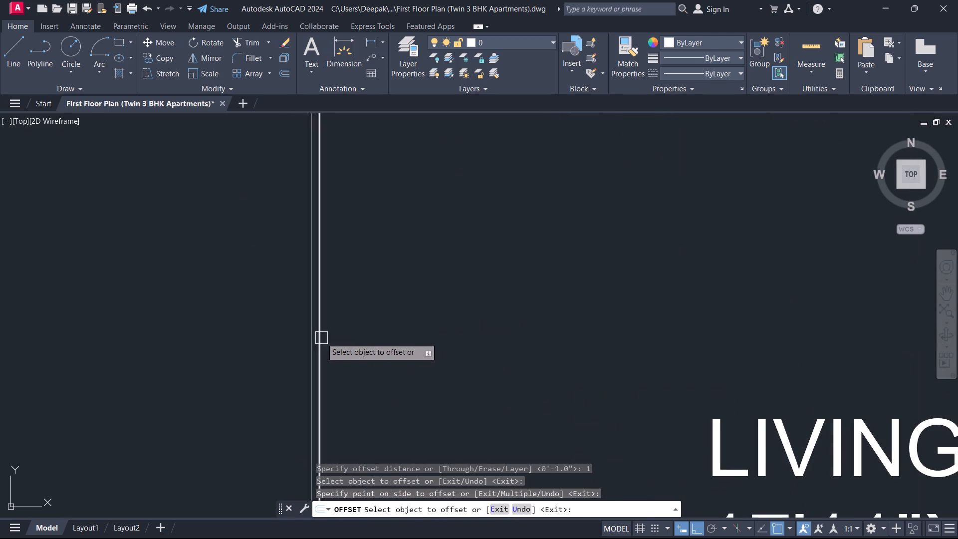
click(321, 338)
click(341, 334)
key(Escape)
Draw a short horizontal line outward from the midpoint of the innermost door line, crossing all three lines of the living room opening.
scroll(366, 309, down, 2)
text(L)
key(space)
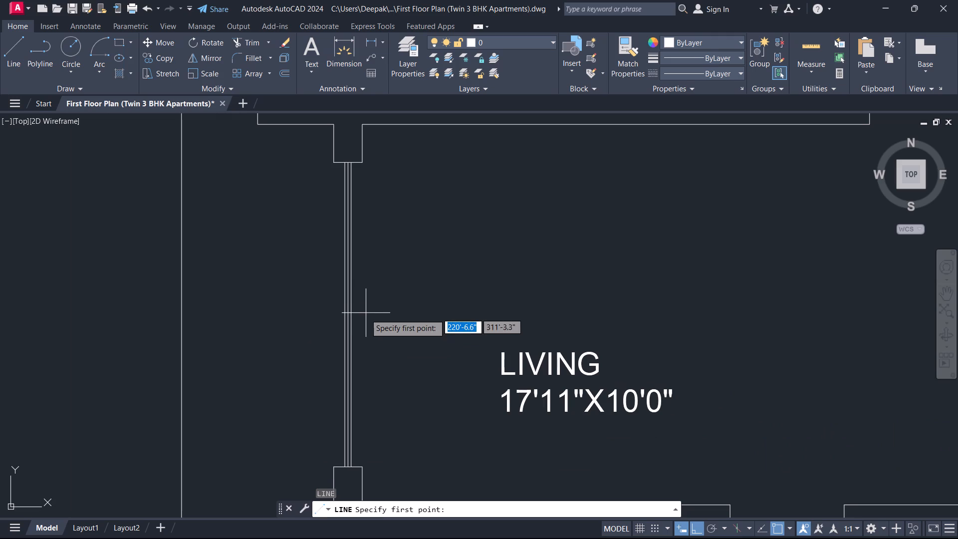
click(353, 315)
click(316, 311)
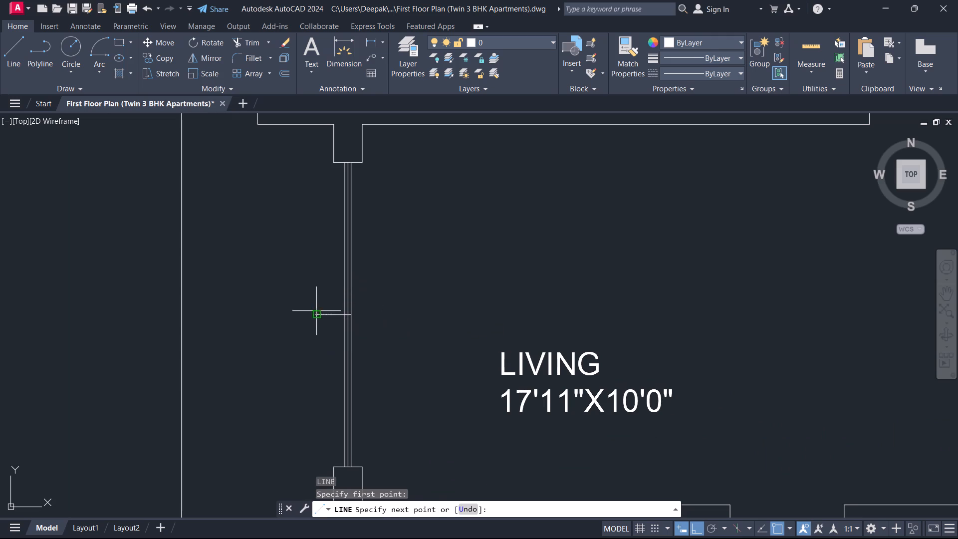
key(Escape)
Trim the living room door lines at the cross line into two staggered sliding panels, outer one above, inner one below, removing the excess cross line.
key(t)
key(r)
key(space)
drag(339, 353, 336, 306)
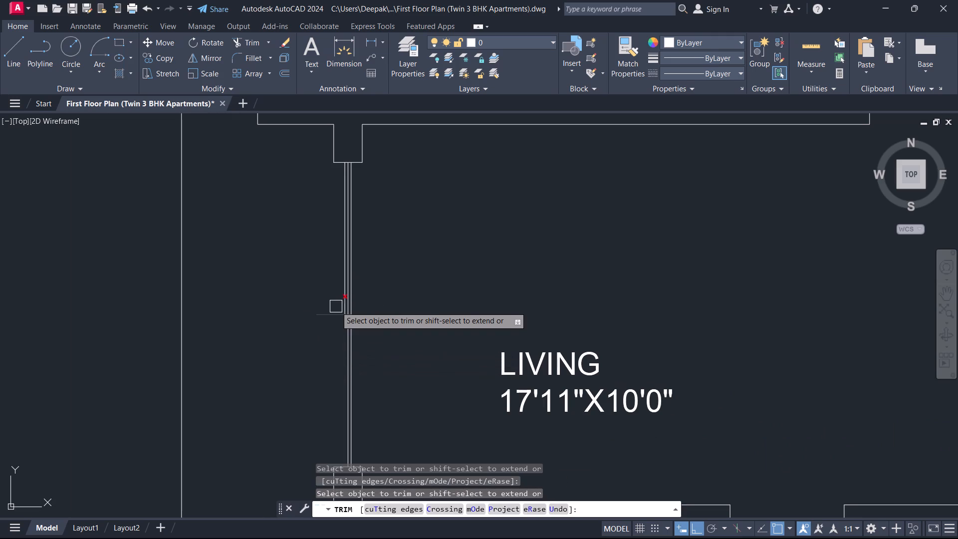
drag(336, 306, 335, 305)
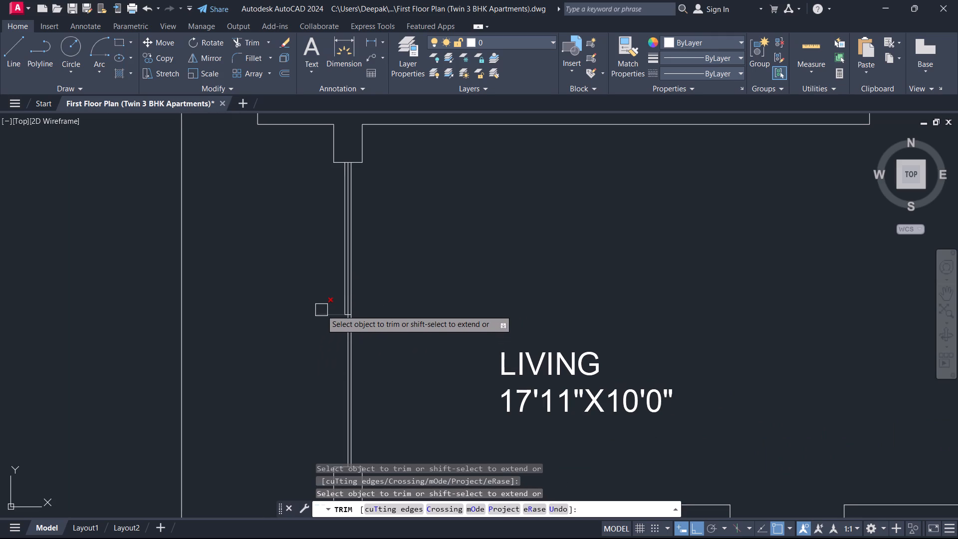
click(321, 308)
scroll(368, 285, up, 1)
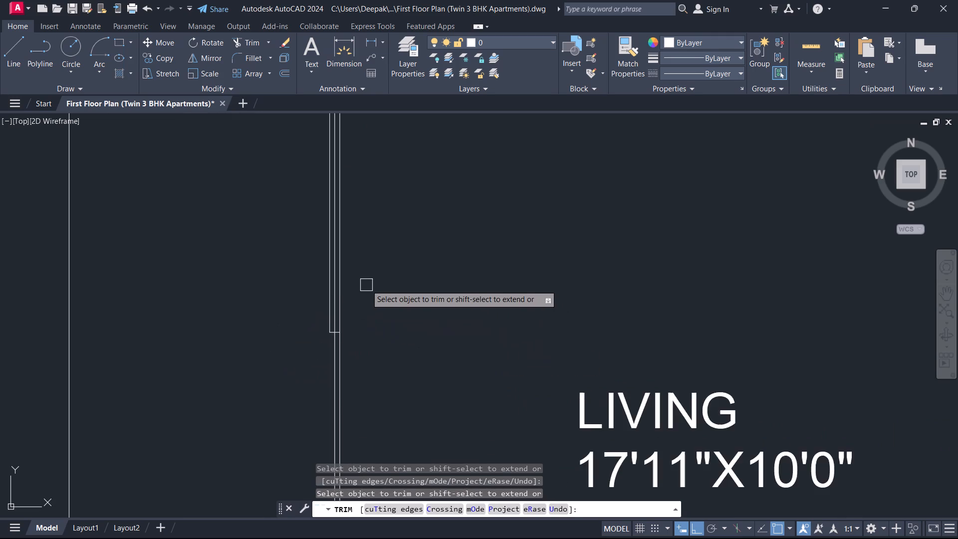
scroll(348, 289, up, 1)
click(340, 289)
key(Escape)
Draw two window jamb lines across the 4'6"X7'3" toilet's top outer wall, at the shaft wall corner and the toilet's inner left corner.
scroll(370, 294, down, 2)
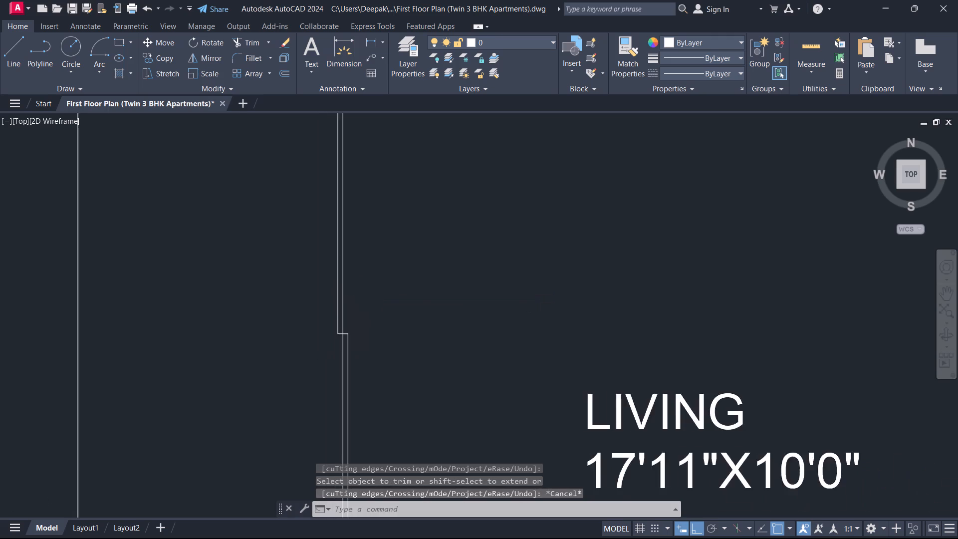
scroll(377, 319, down, 1)
middle_drag(392, 344, 387, 331)
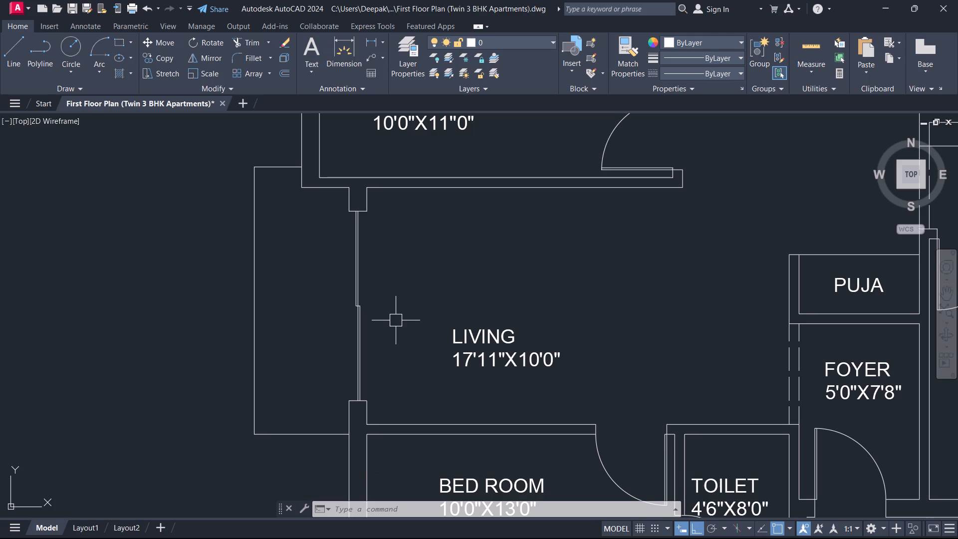
scroll(628, 261, up, 3)
middle_drag(629, 260, 563, 316)
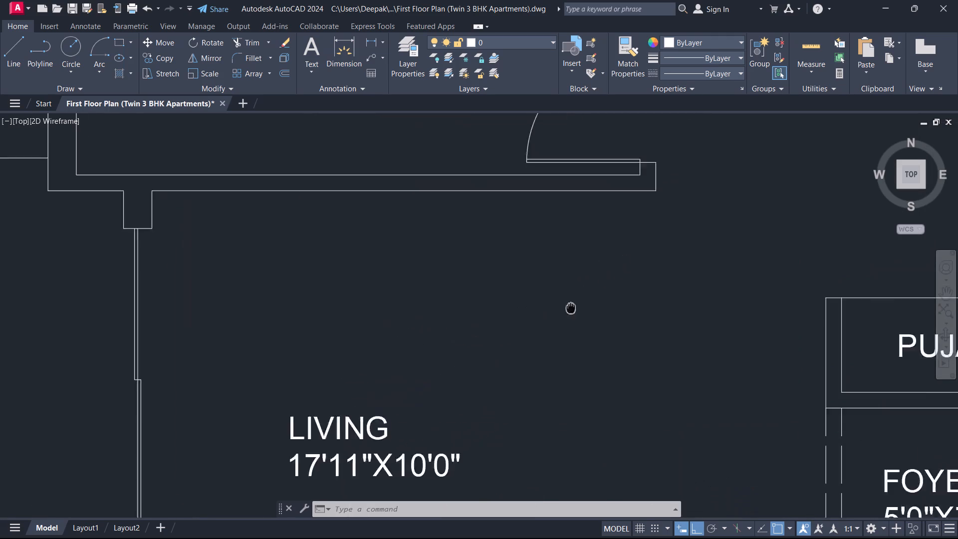
middle_drag(563, 316, 498, 399)
scroll(505, 394, down, 3)
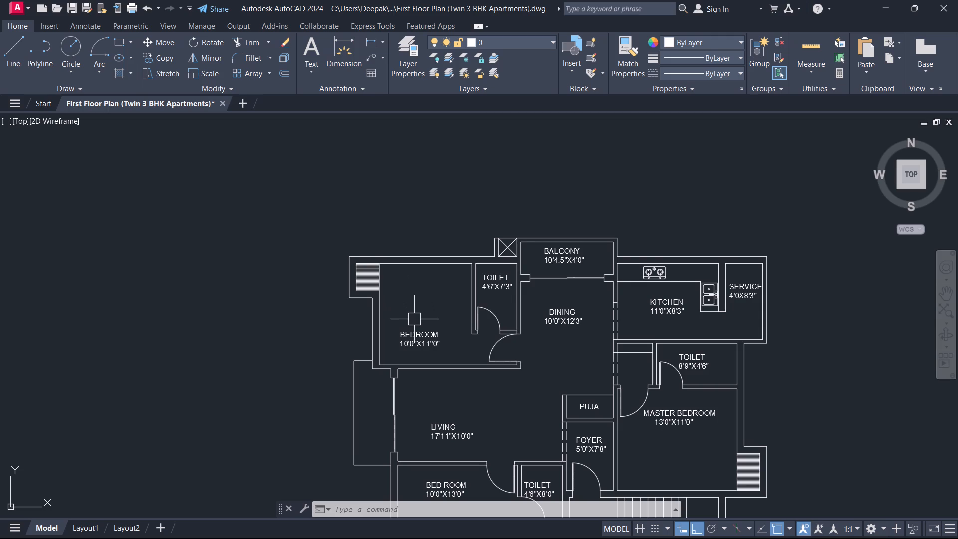
middle_drag(500, 298, 434, 304)
scroll(440, 299, up, 1)
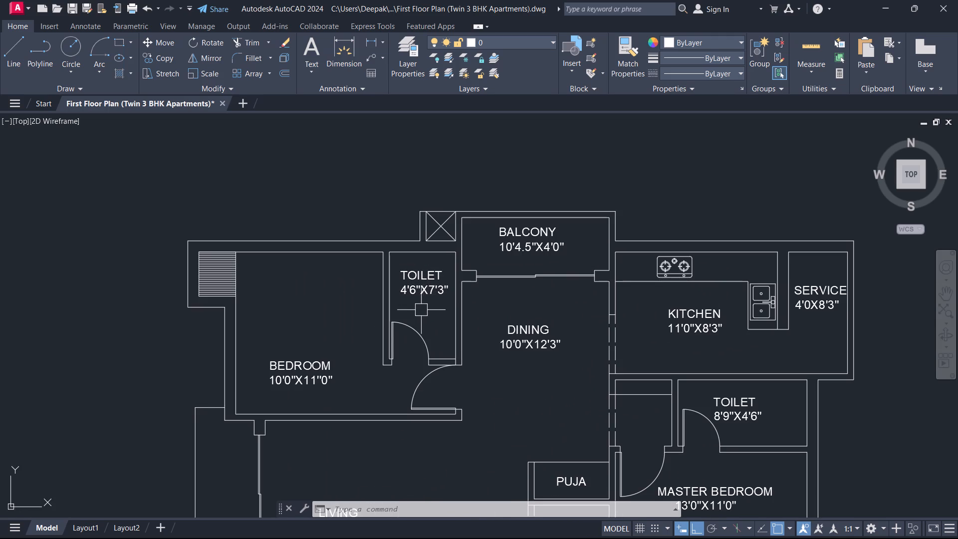
scroll(421, 310, up, 1)
middle_drag(421, 310, 398, 313)
key(l)
key(space)
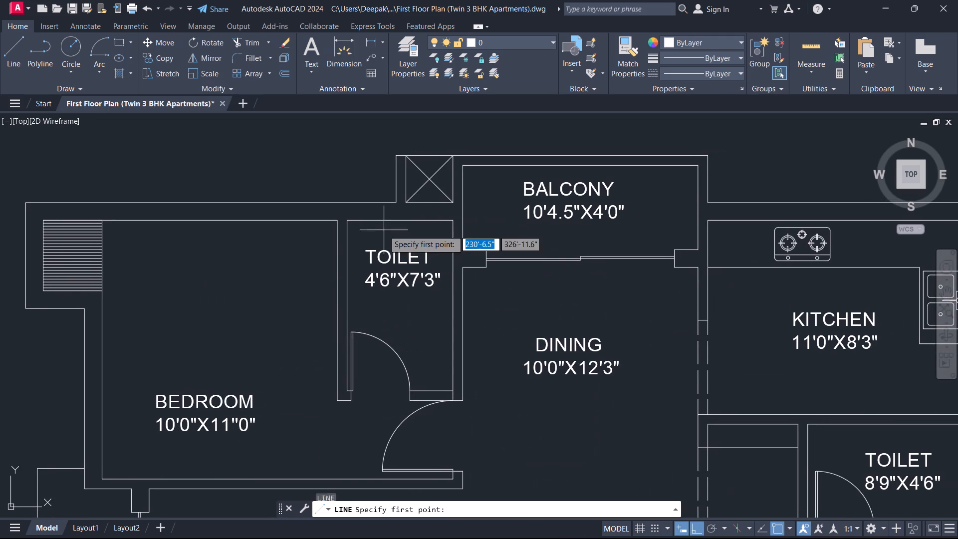
scroll(378, 202, up, 3)
click(448, 207)
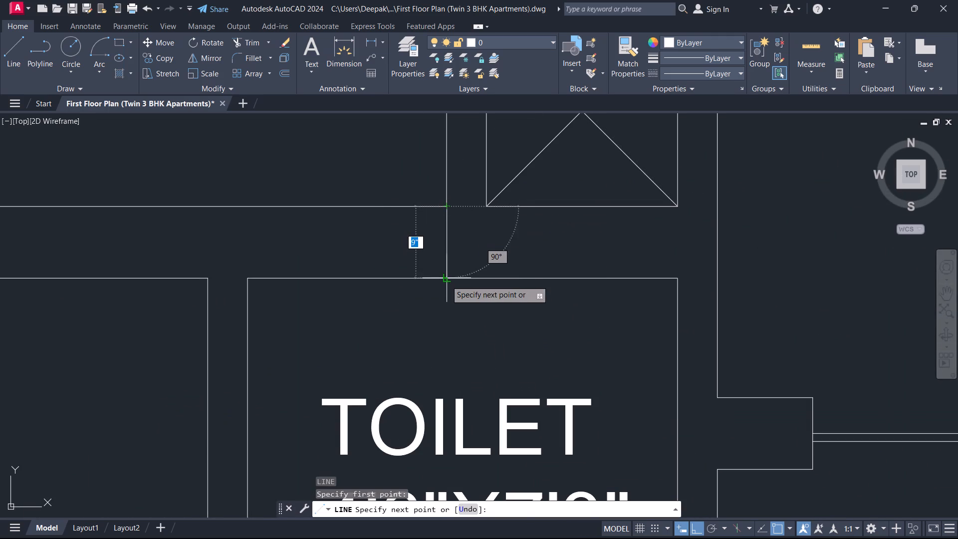
click(447, 282)
key(Escape)
key(space)
click(248, 279)
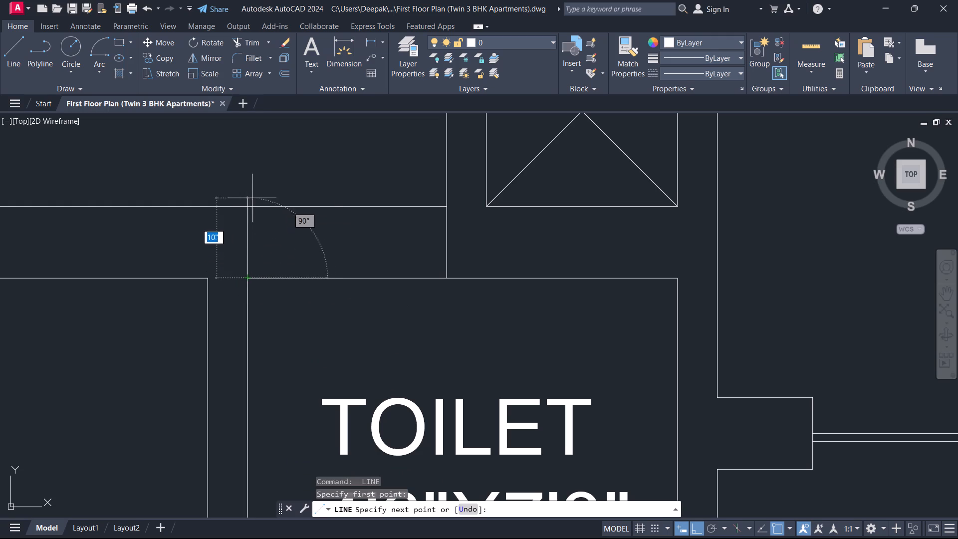
click(245, 204)
key(Escape)
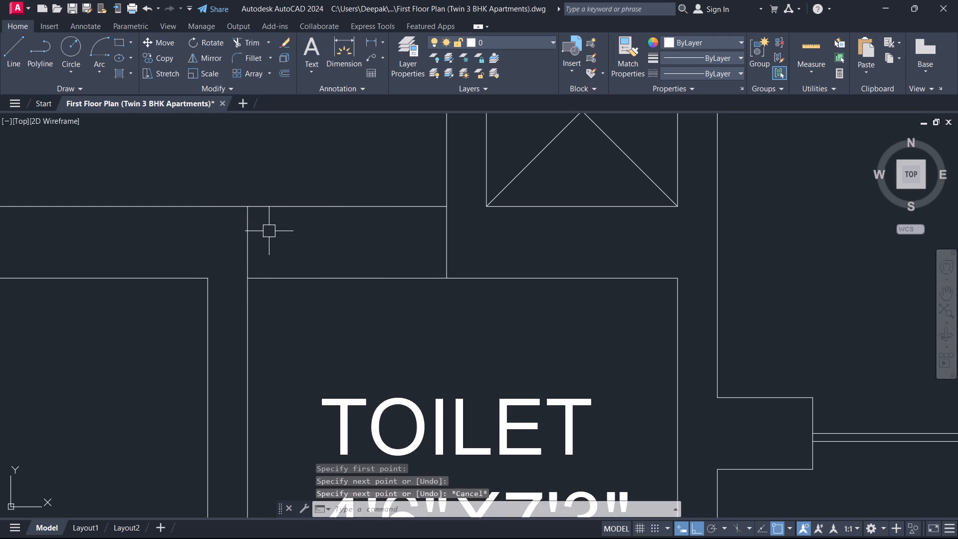
Draw a horizontal centre line between the midpoints of the toilet window's two jambs.
key(l)
key(space)
click(445, 241)
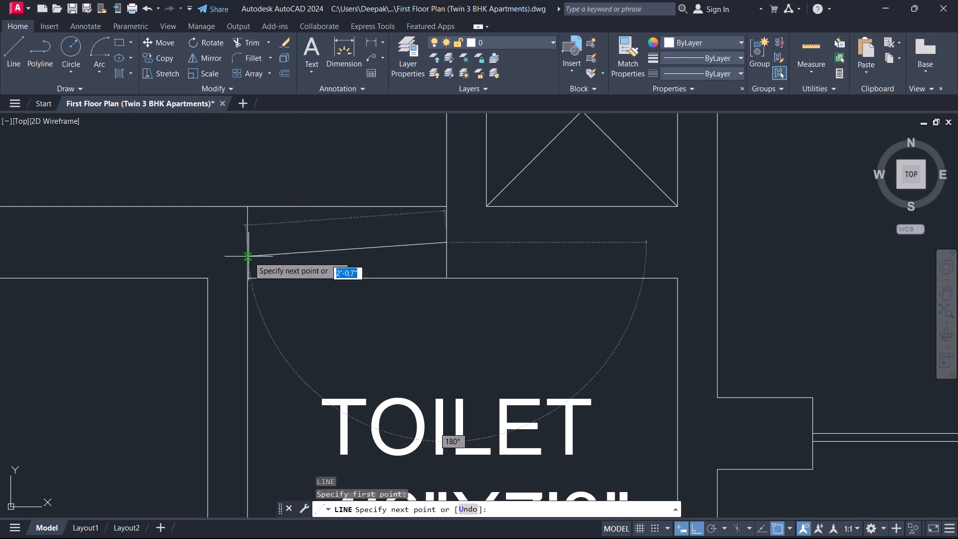
click(248, 246)
key(Escape)
Offset the toilet window's centre line by 1" to both sides.
text(O)
key(space)
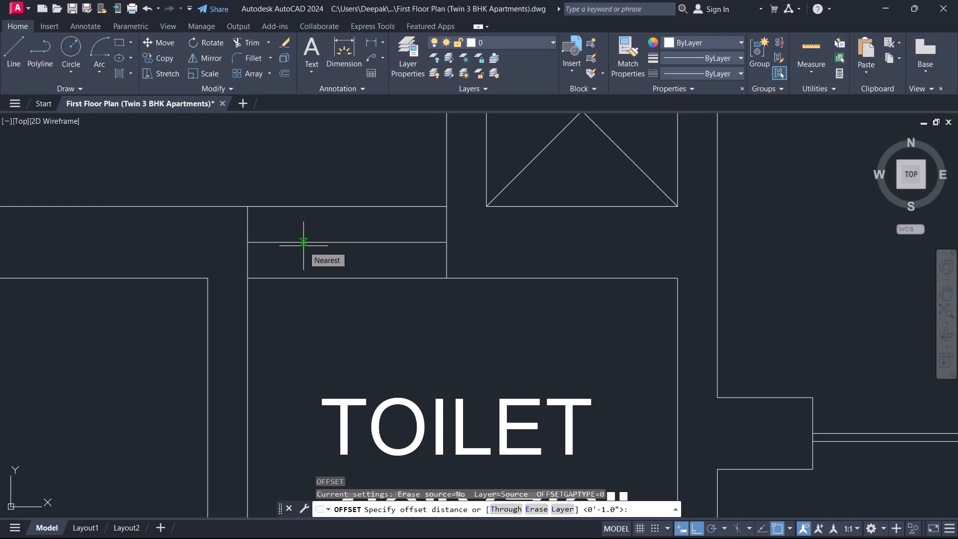
key(1)
key(Return)
click(303, 246)
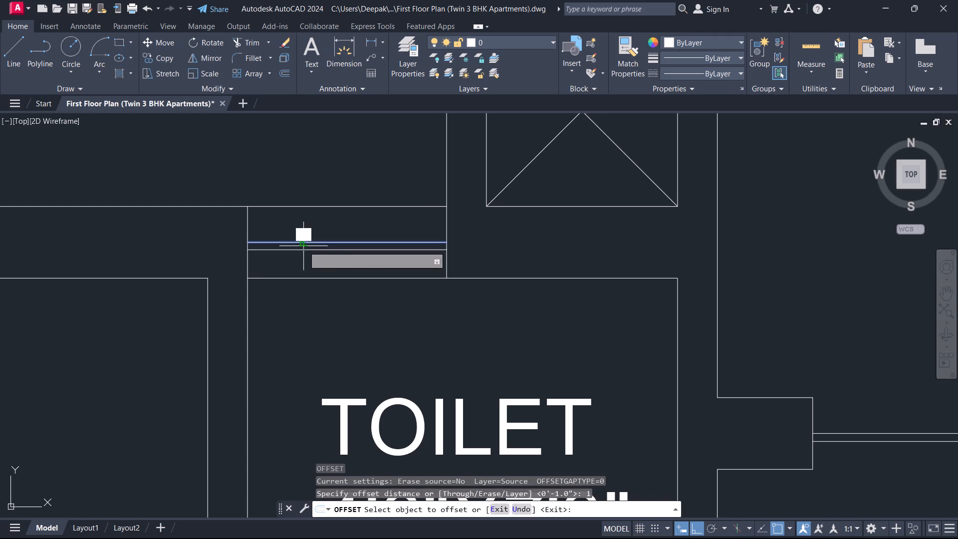
click(291, 197)
scroll(292, 238, up, 3)
click(298, 247)
click(293, 315)
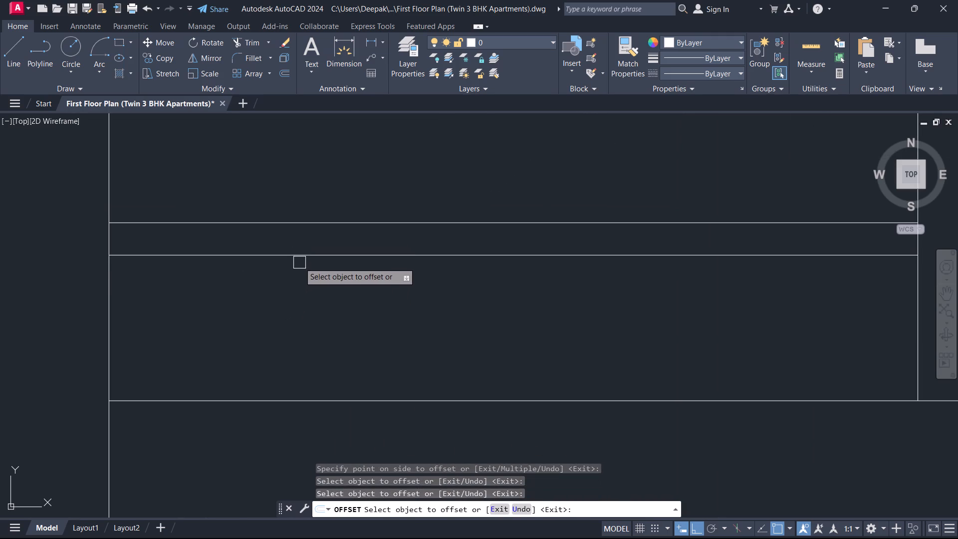
click(300, 256)
click(308, 307)
key(Escape)
Erase the original centre line between the two offset window lines.
click(324, 264)
click(306, 237)
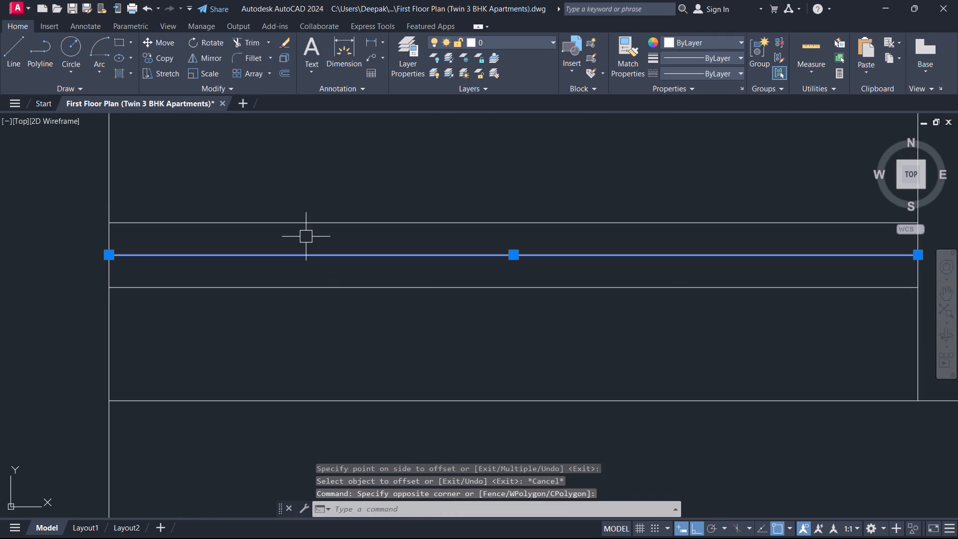
key(Delete)
Draw a horizontal line across the right outer wall of the 8'9"X4'6" toilet, starting from the midpoint of its inner face.
scroll(410, 176, down, 3)
scroll(573, 294, down, 3)
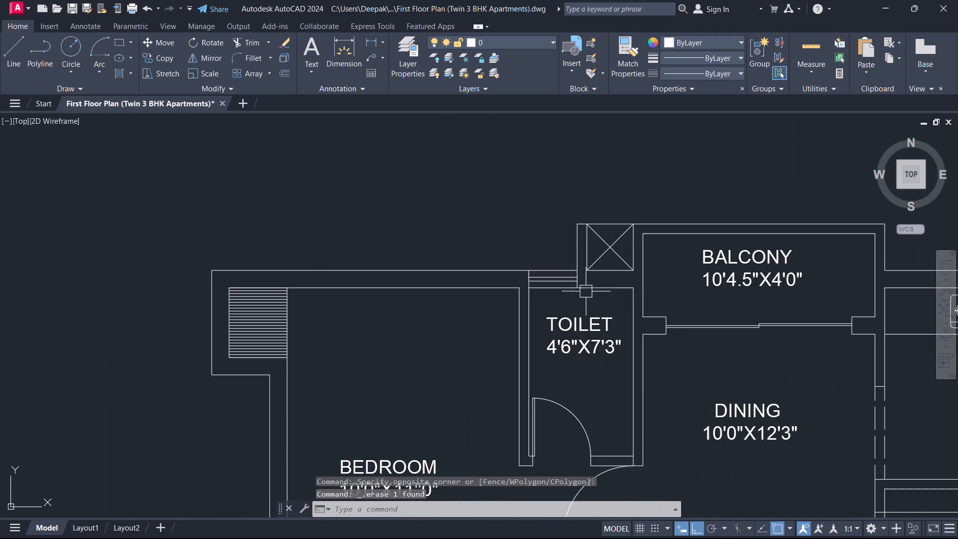
scroll(722, 312, down, 2)
middle_drag(723, 311, 427, 295)
scroll(680, 279, up, 1)
scroll(551, 321, up, 1)
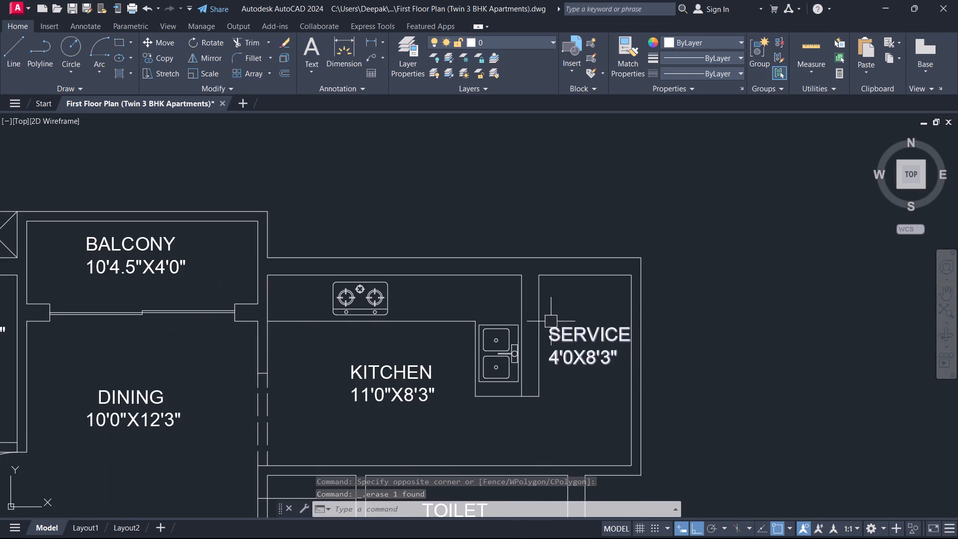
scroll(364, 415, down, 1)
middle_drag(378, 392, 463, 217)
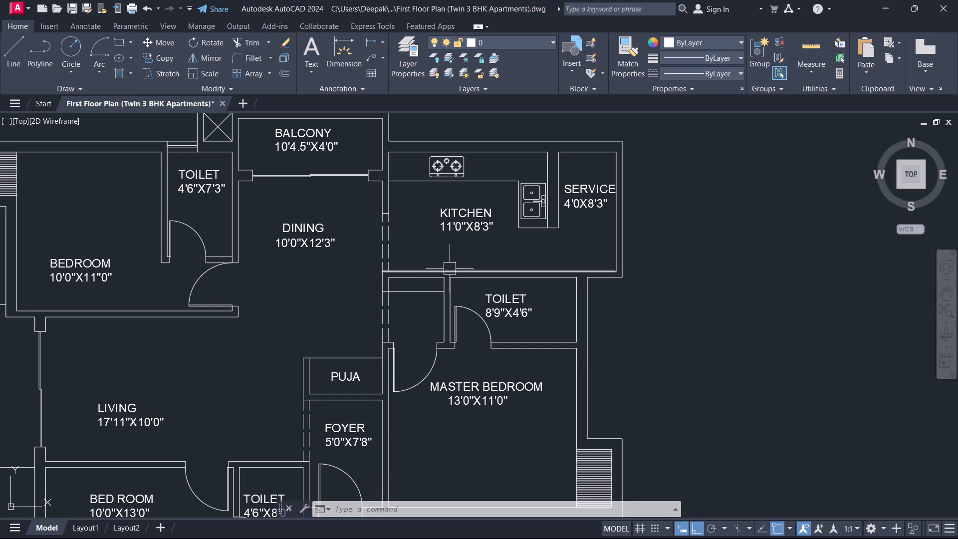
scroll(442, 236, down, 1)
middle_drag(455, 338, 458, 248)
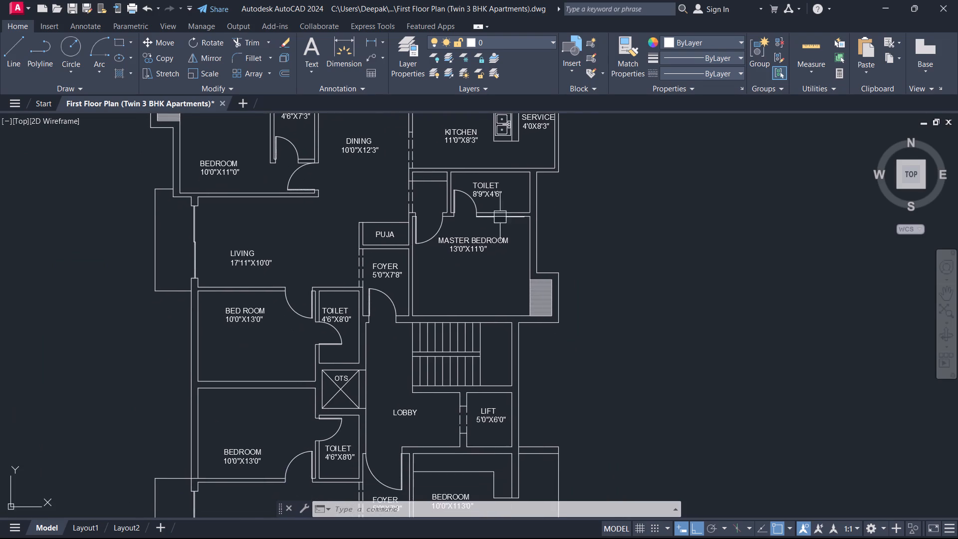
scroll(532, 195, up, 2)
middle_drag(548, 209, 444, 338)
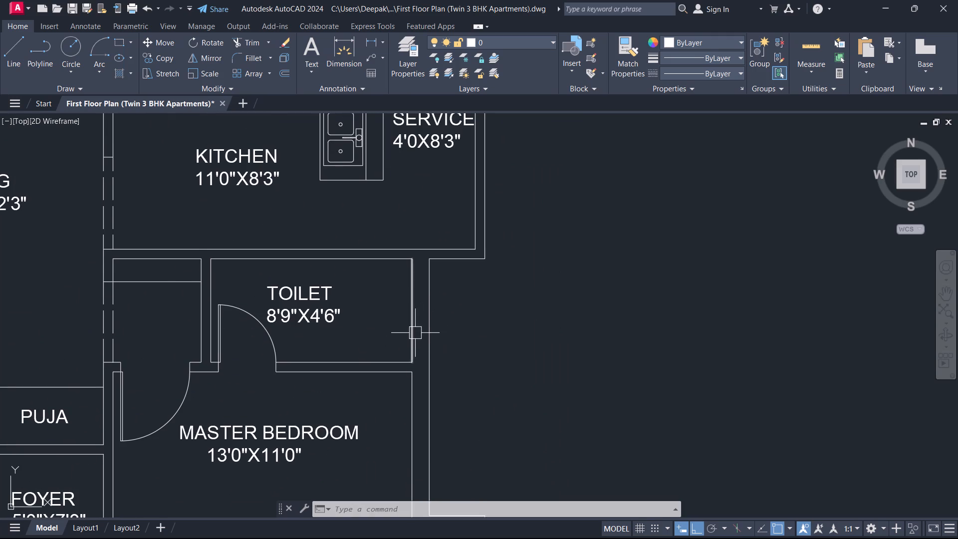
text(L)
key(space)
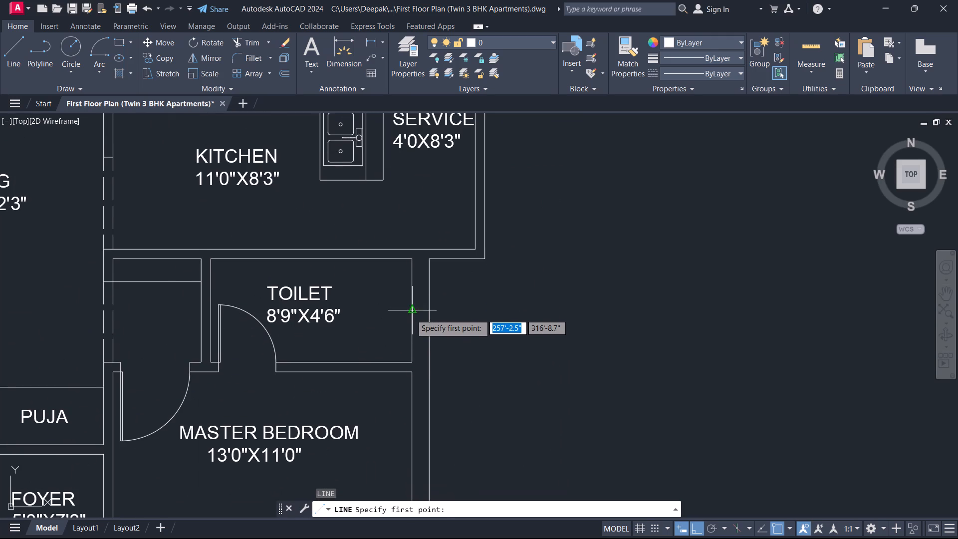
click(410, 312)
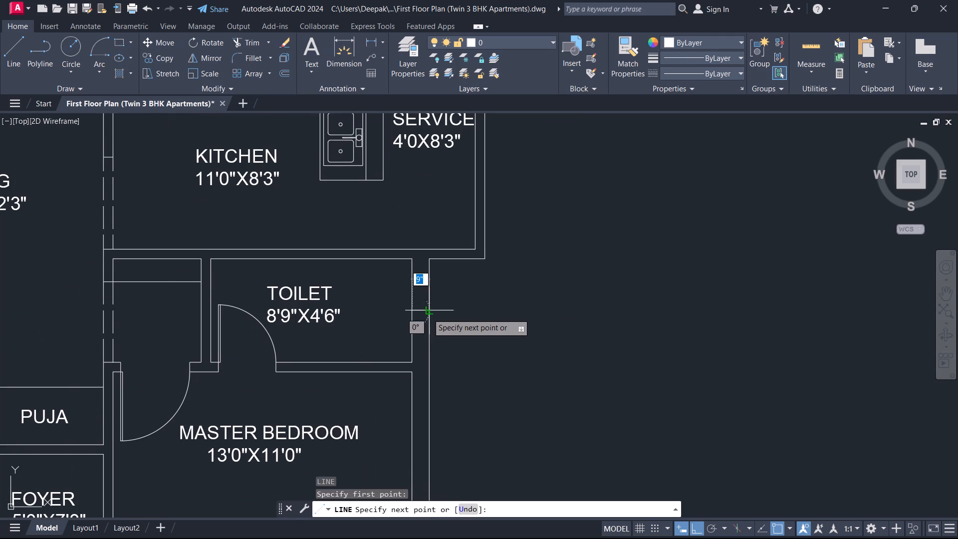
click(428, 313)
key(Escape)
key(Escape)
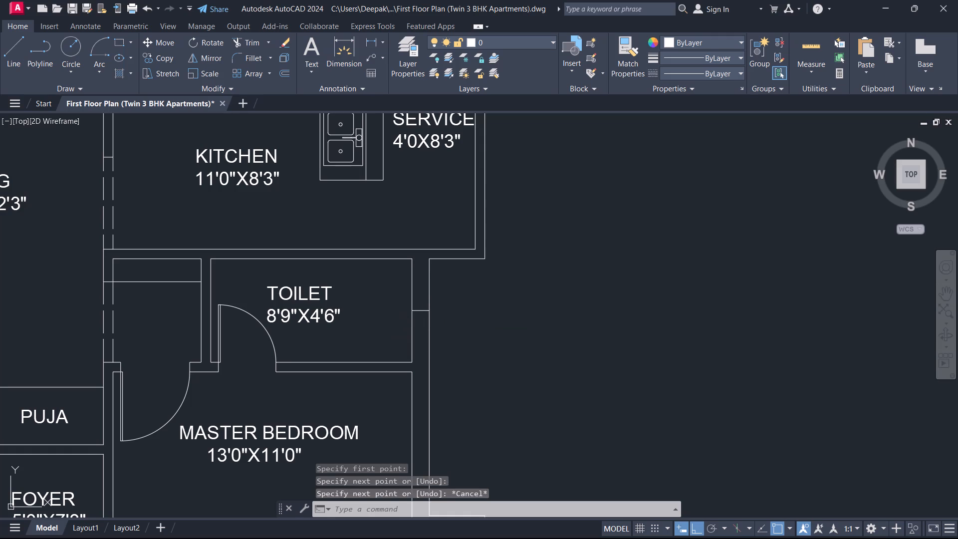
Offset the line across the toilet's outer wall by 1' both upward and downward.
text(O)
key(space)
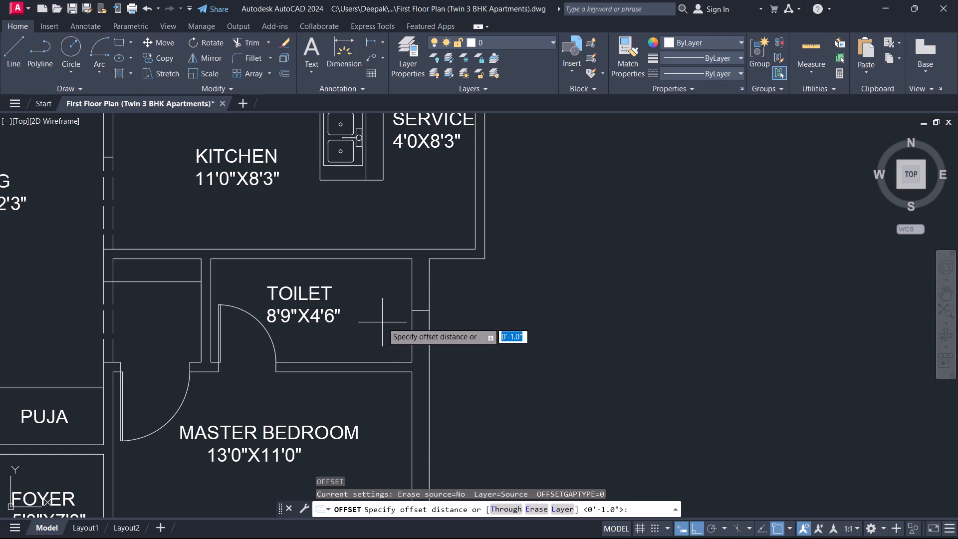
text(1')
key(Return)
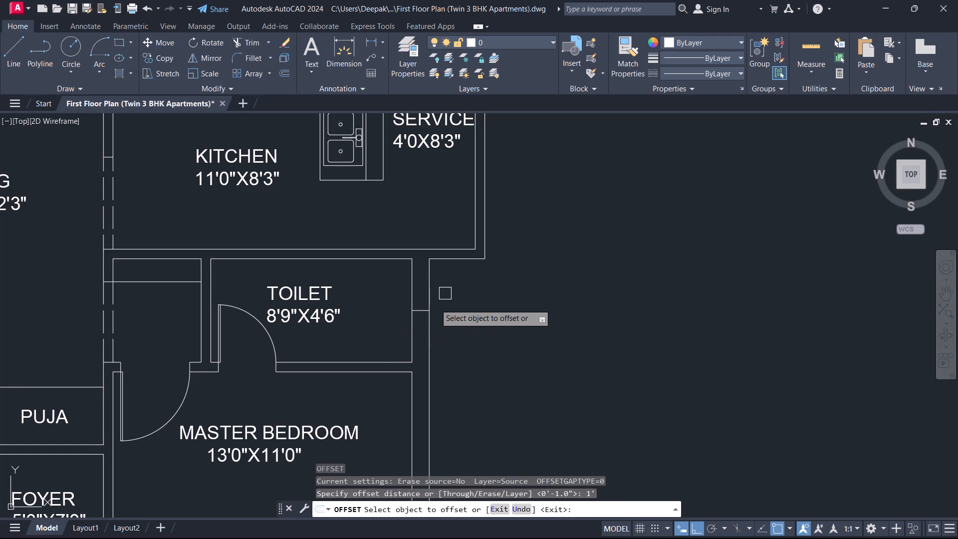
scroll(423, 317, down, 2)
scroll(417, 322, up, 4)
click(430, 300)
click(421, 265)
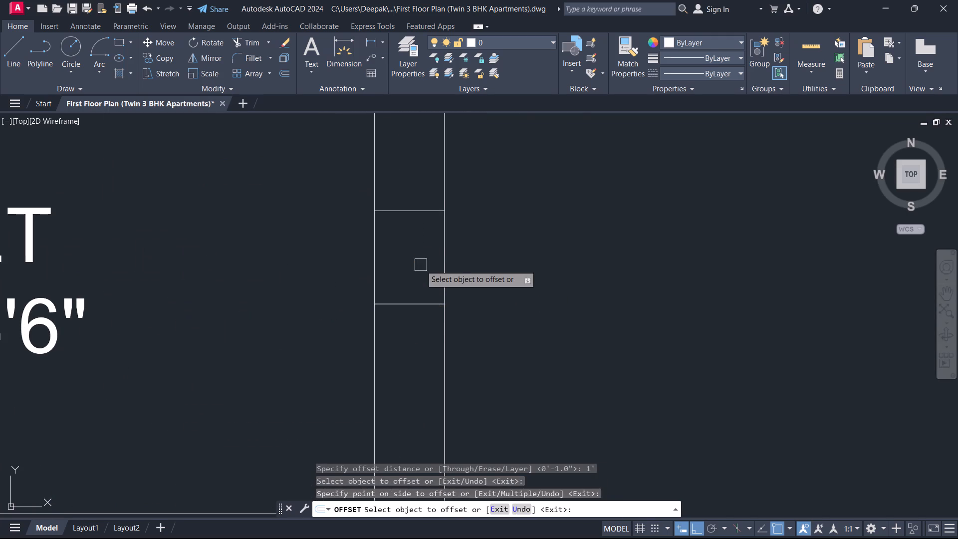
click(418, 303)
click(425, 353)
key(Escape)
Erase the middle line between the two offset window jambs in the toilet's outer wall.
scroll(417, 316, up, 2)
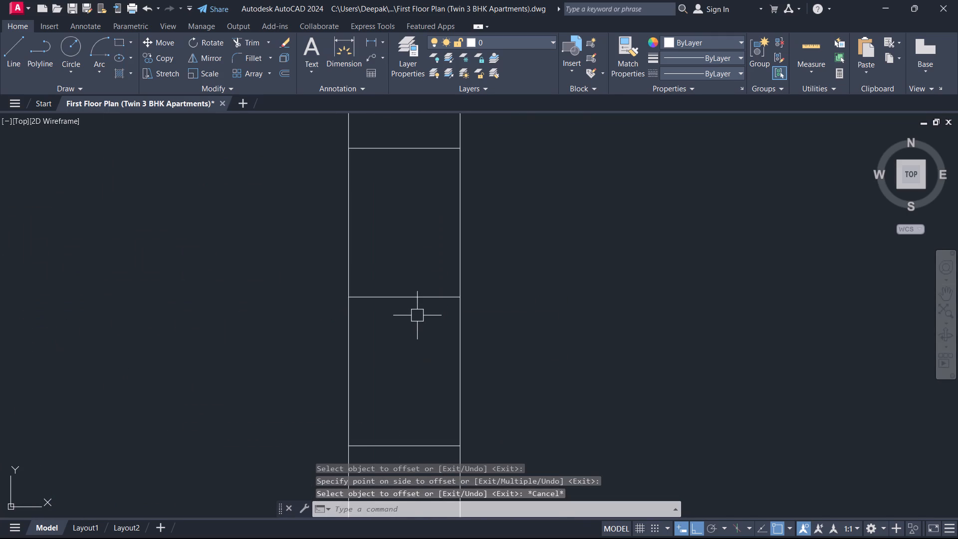
drag(418, 315, 416, 304)
click(400, 254)
key(Delete)
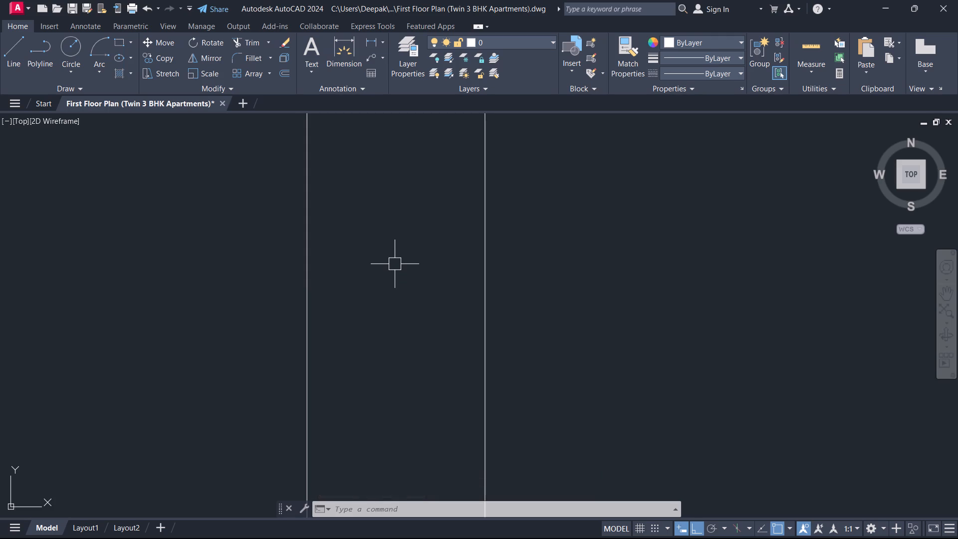
Draw a vertical centre line from the lower jamb's midpoint to the upper jamb's midpoint in the 8'9"X4'6" toilet's window opening.
scroll(346, 434, down, 4)
scroll(414, 379, down, 1)
scroll(414, 379, up, 1)
middle_drag(414, 379, 422, 297)
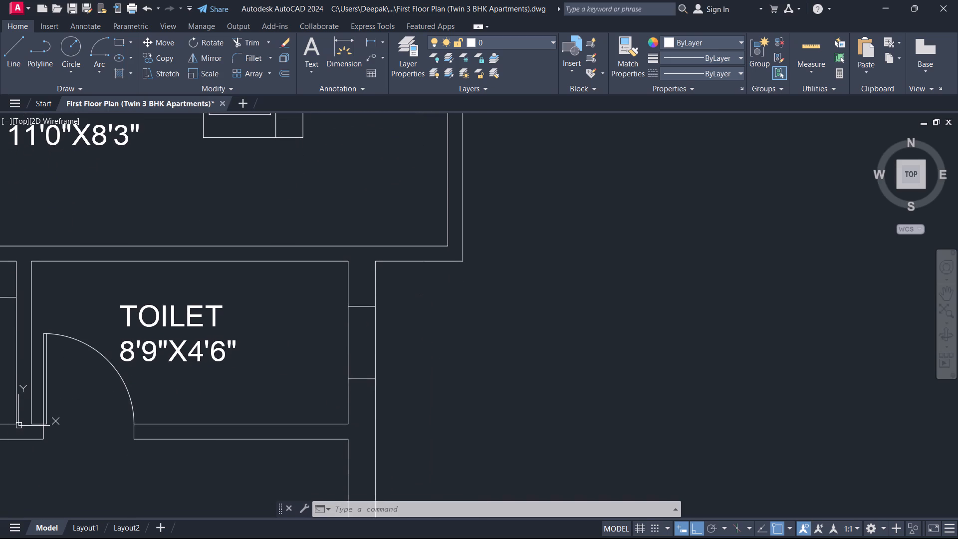
text(L)
key(space)
scroll(355, 365, up, 1)
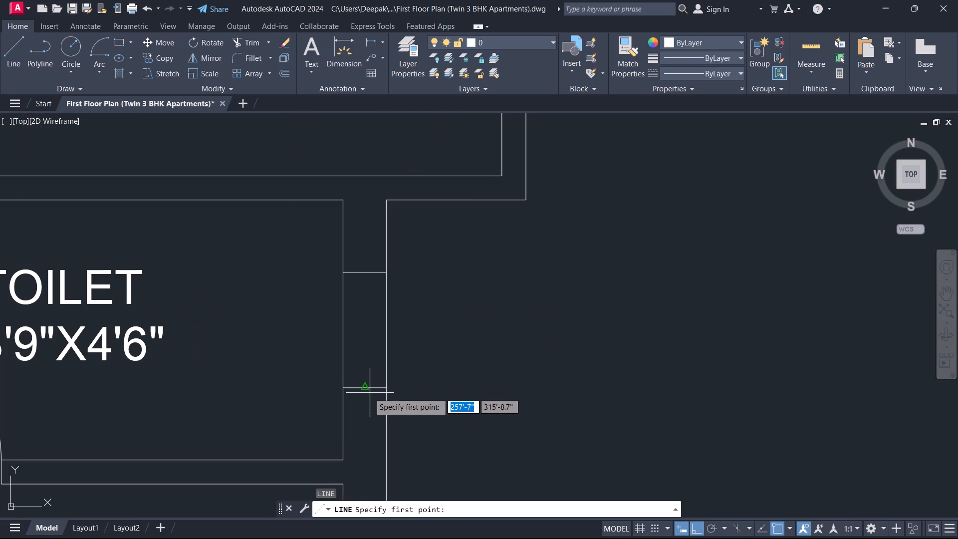
drag(369, 393, 368, 382)
click(368, 274)
key(grave)
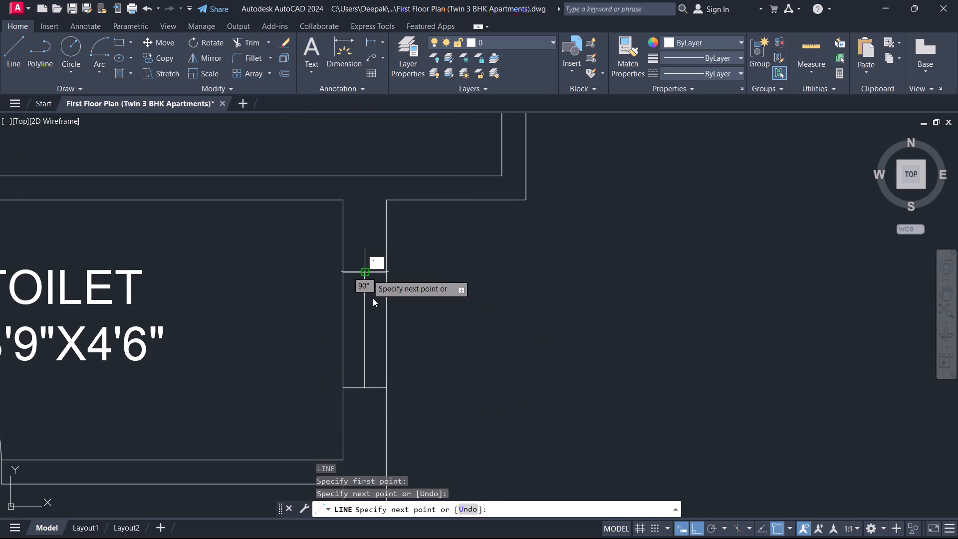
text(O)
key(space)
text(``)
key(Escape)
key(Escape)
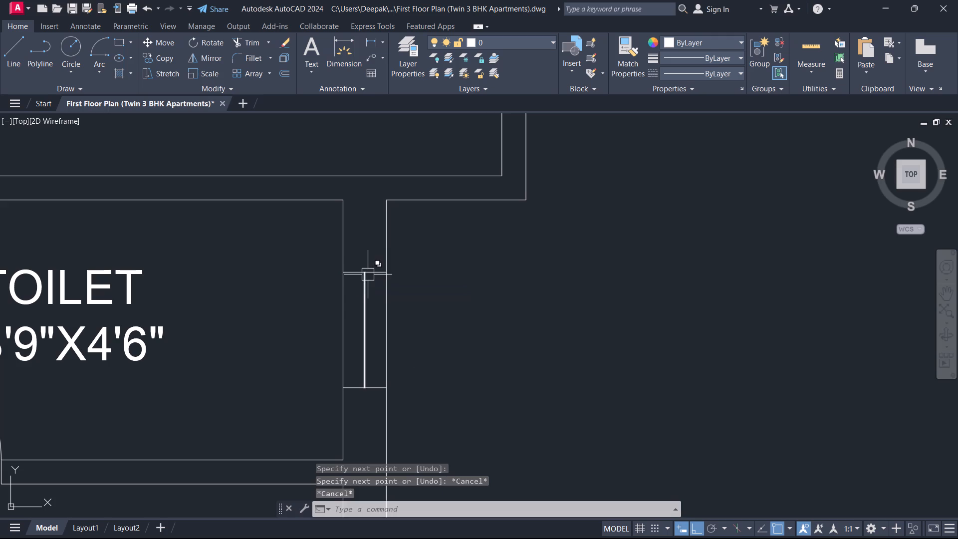
Offset the vertical centre line in the 8'9"X4'6" toilet's window opening by 1" to both sides.
text(O 1)
key(Return)
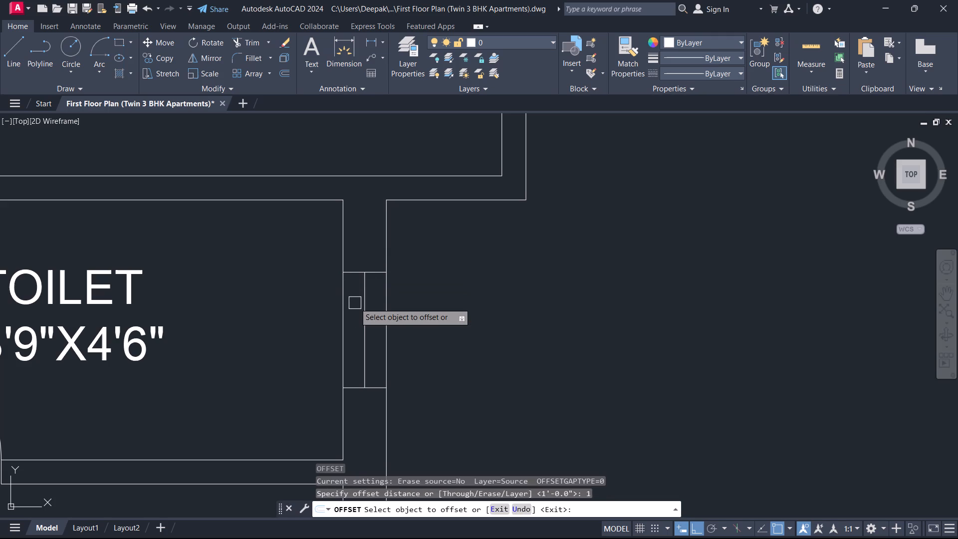
click(366, 312)
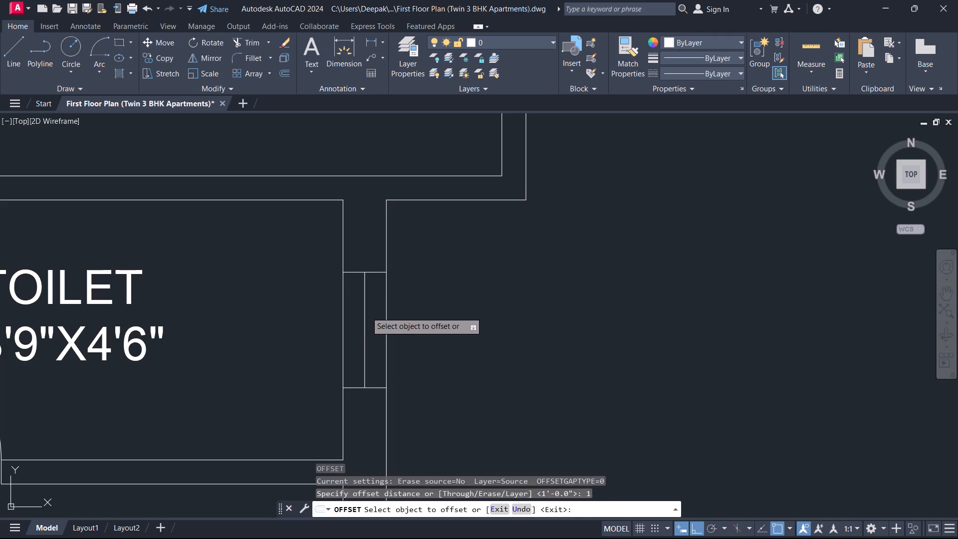
click(347, 307)
scroll(362, 316, up, 3)
click(367, 320)
click(393, 314)
key(Escape)
Erase the original centre line between the two offset lines in the toilet's window.
scroll(357, 311, up, 1)
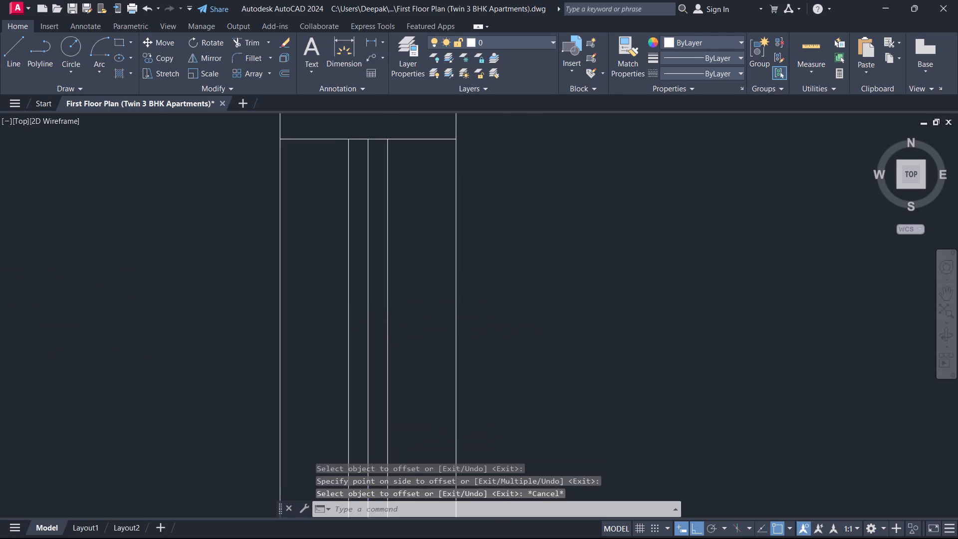
scroll(357, 311, up, 1)
drag(397, 315, 387, 312)
click(371, 302)
key(Delete)
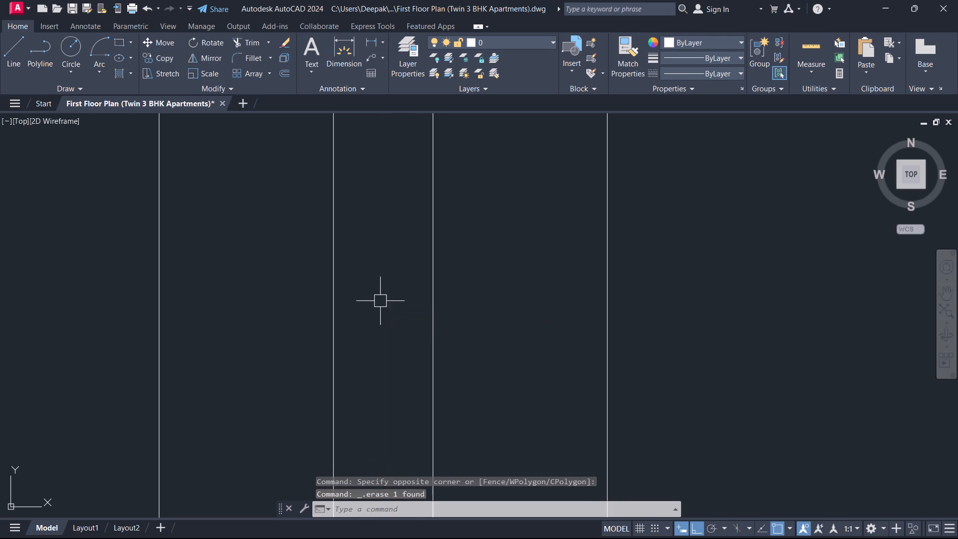
Draw a horizontal line across the master bedroom's right outer wall, starting from the midpoint of its inner face.
scroll(384, 298, down, 1)
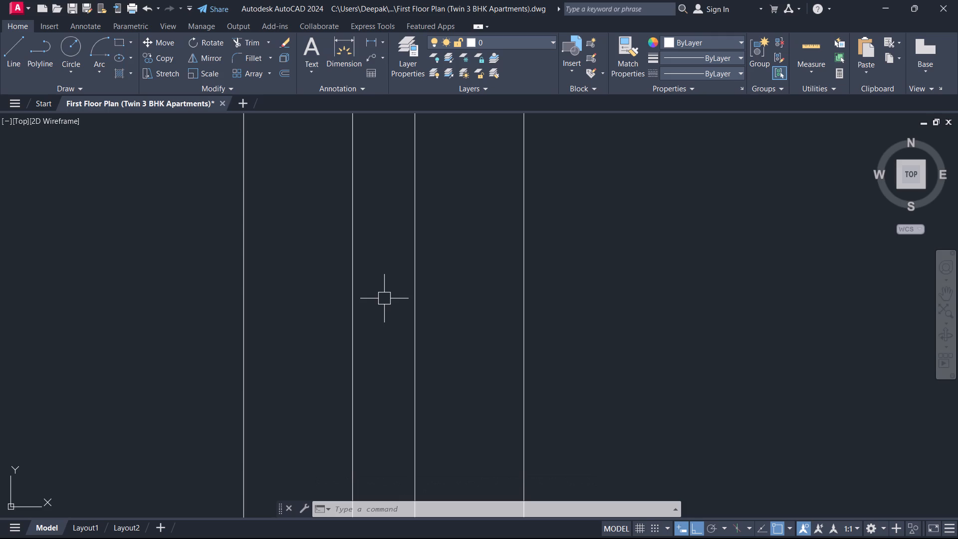
scroll(368, 300, down, 4)
key(Escape)
scroll(448, 298, down, 1)
scroll(420, 361, down, 1)
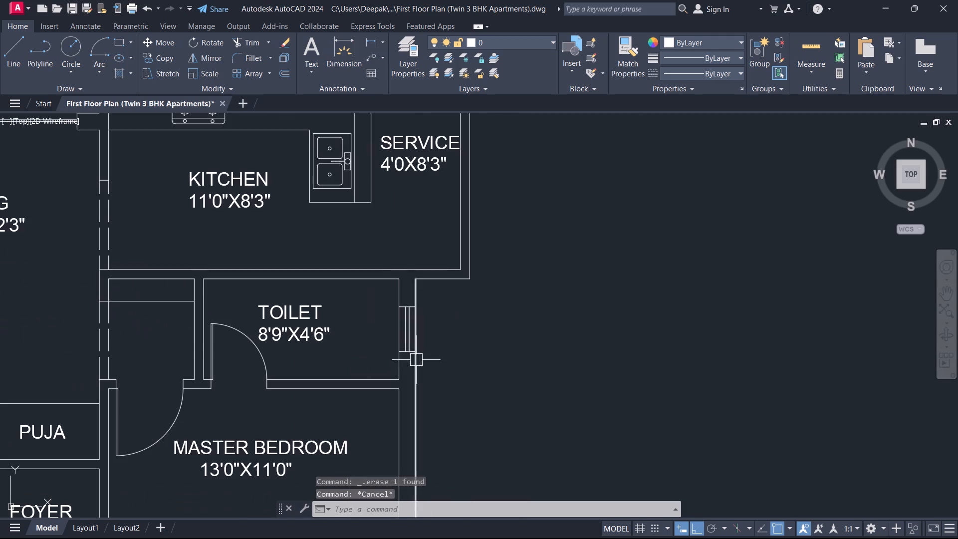
middle_drag(346, 334, 375, 263)
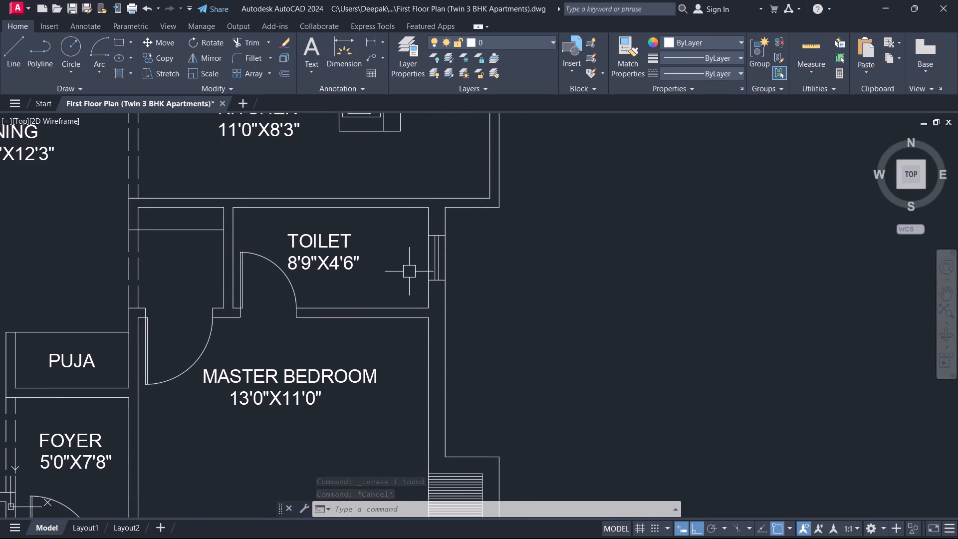
scroll(464, 249, down, 2)
middle_drag(436, 261, 453, 238)
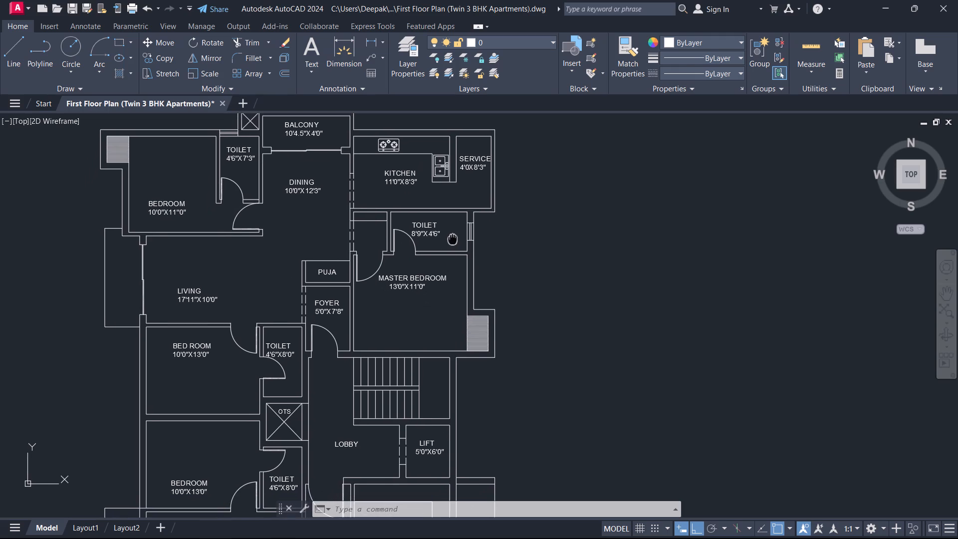
middle_drag(453, 238, 452, 239)
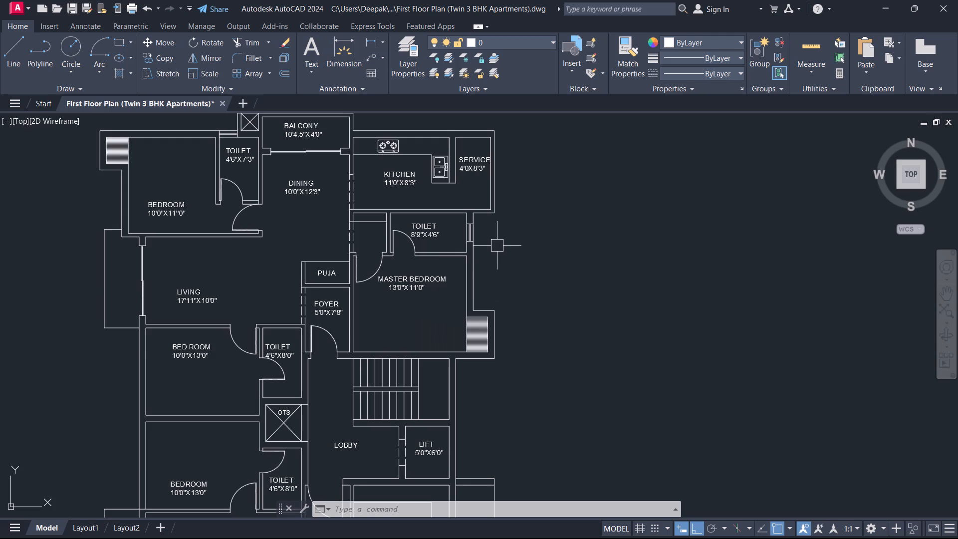
middle_drag(497, 246, 480, 235)
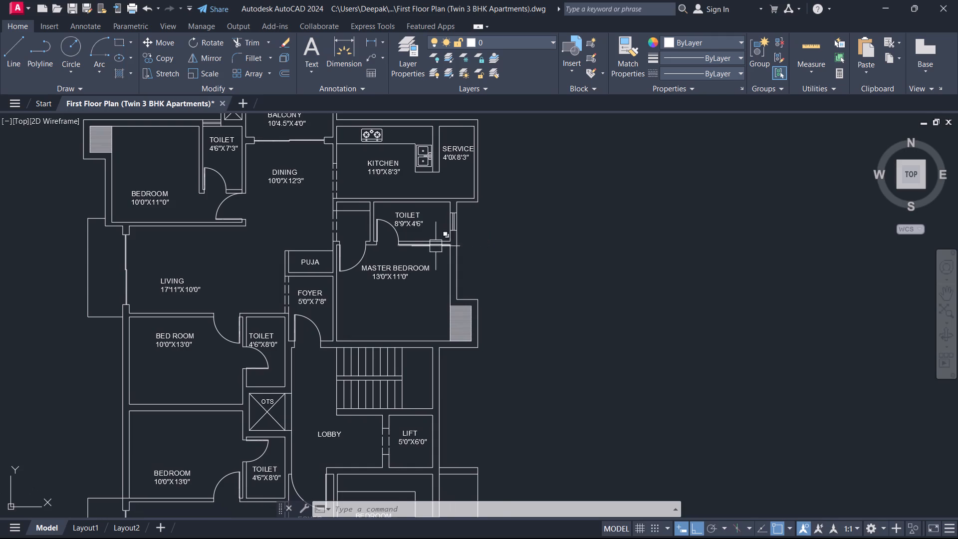
middle_drag(429, 246, 456, 310)
scroll(430, 248, up, 1)
key(l)
key(space)
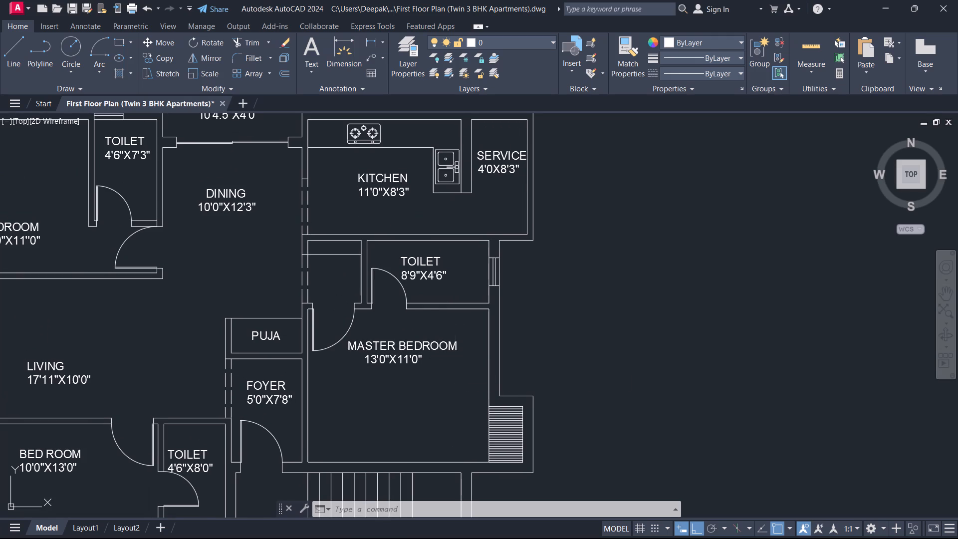
scroll(474, 347, up, 1)
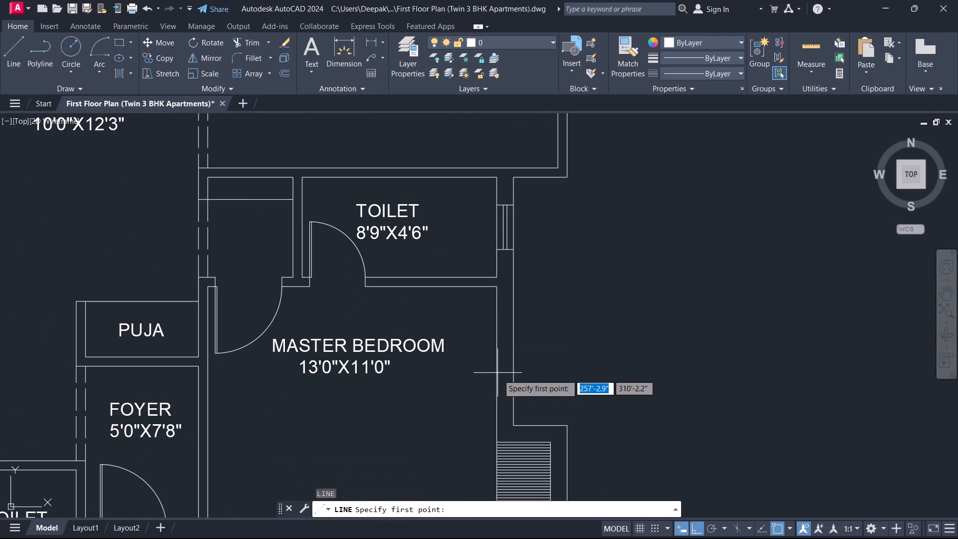
click(494, 365)
click(515, 363)
key(Escape)
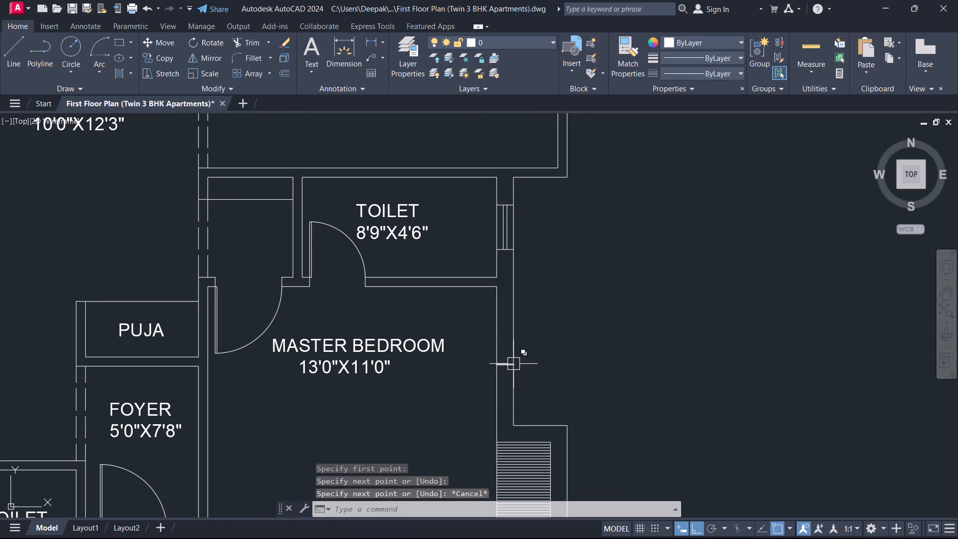
Offset the line across the master bedroom's outer wall by 2' both upward and downward.
text(O)
key(space)
key(2)
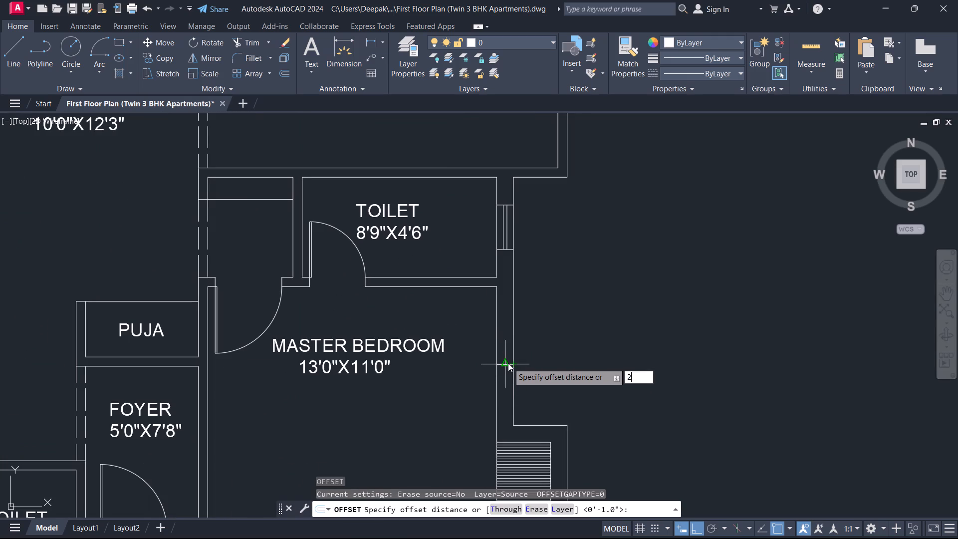
key(apostrophe)
key(Return)
scroll(495, 357, up, 2)
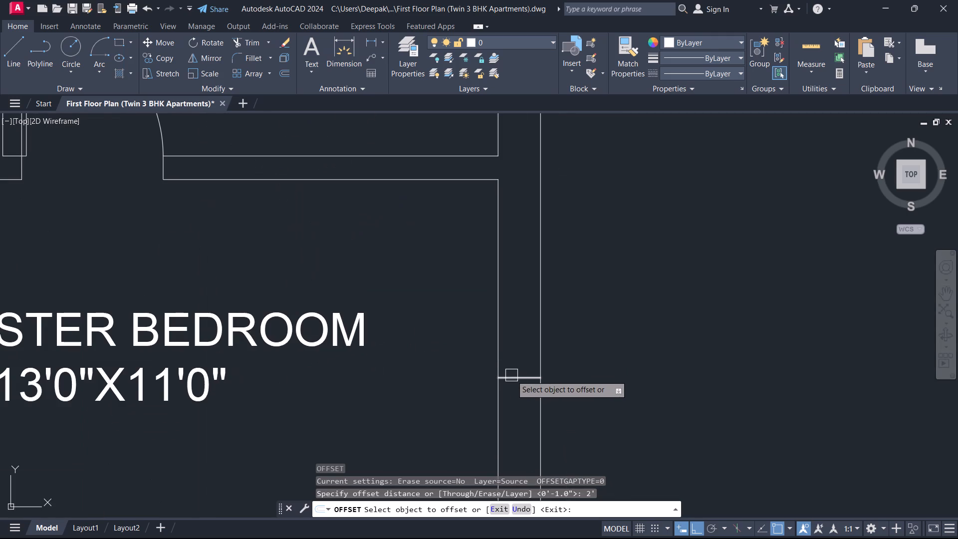
click(513, 376)
click(512, 334)
click(515, 375)
click(517, 386)
key(Escape)
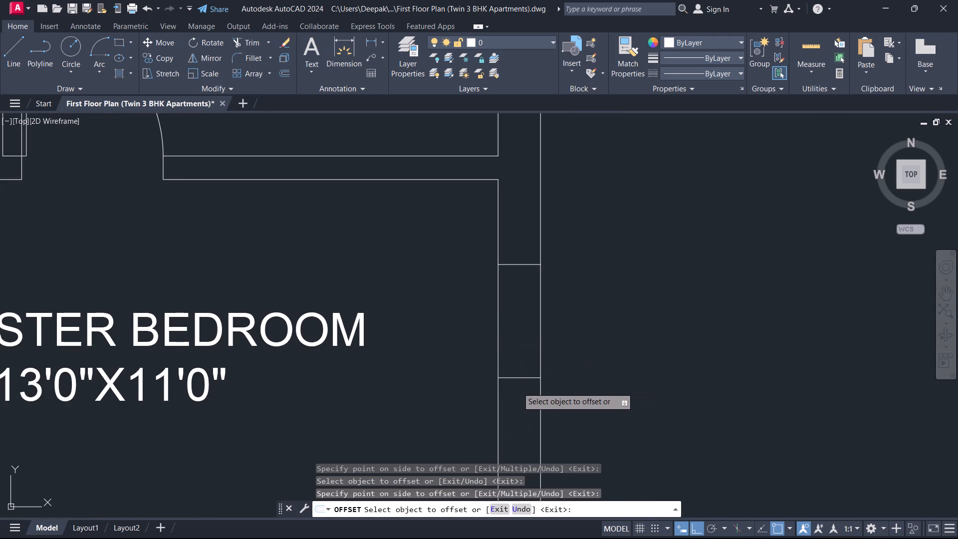
Erase the middle line between the two offset window jambs in the master bedroom's outer wall.
drag(517, 387, 516, 376)
click(510, 360)
key(Delete)
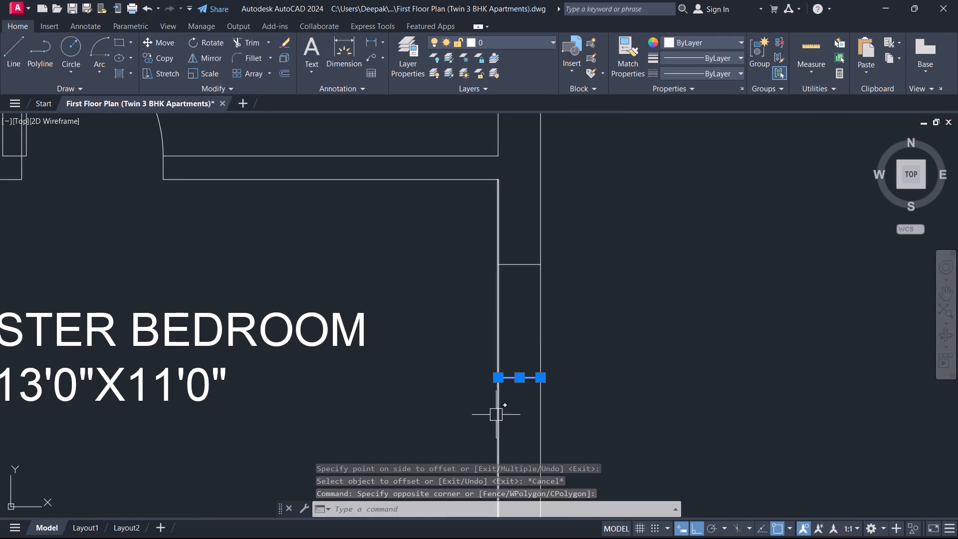
scroll(496, 415, up, 1)
scroll(496, 415, down, 1)
key(Delete)
Draw a vertical centre line from the lower jamb's midpoint to the upper jamb's midpoint in the master bedroom's window opening.
scroll(414, 423, down, 1)
middle_drag(413, 422, 414, 261)
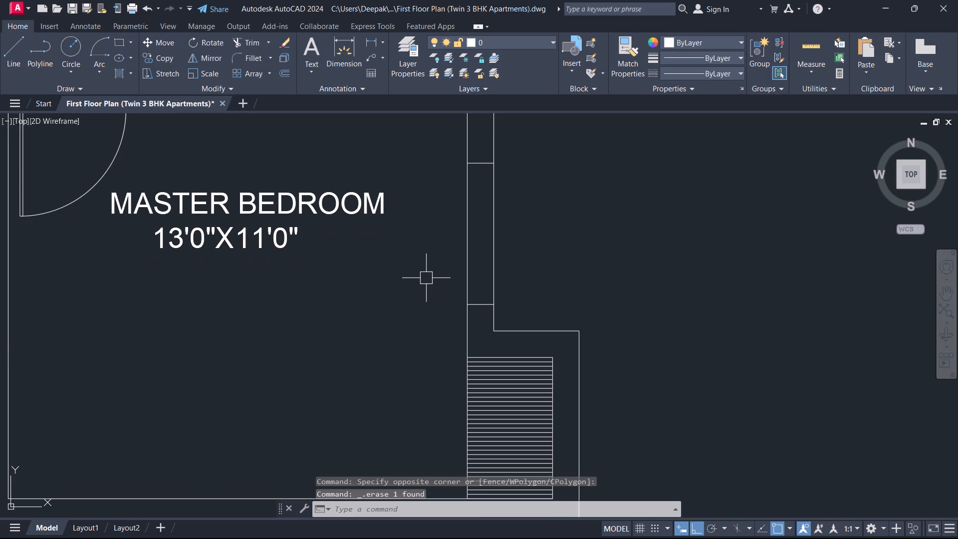
key(l)
key(space)
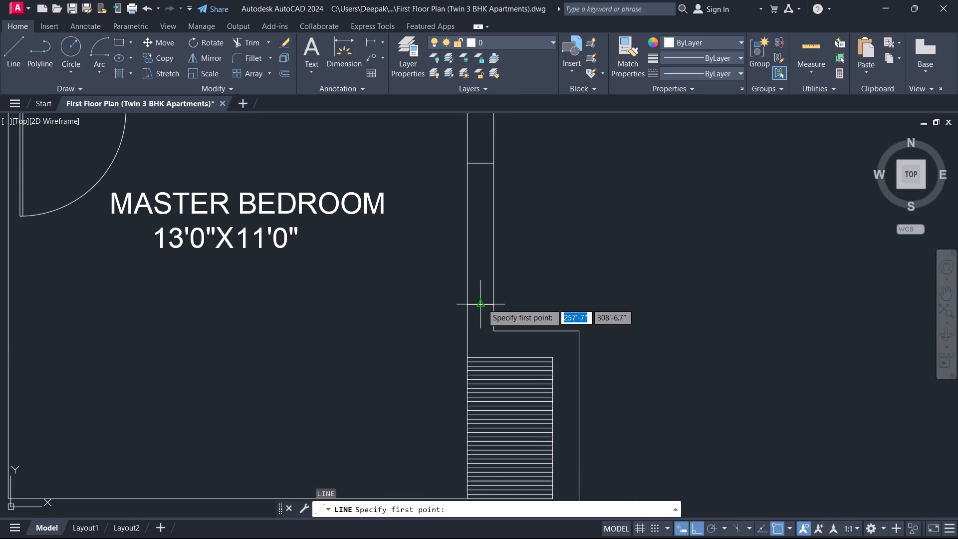
click(482, 303)
click(481, 159)
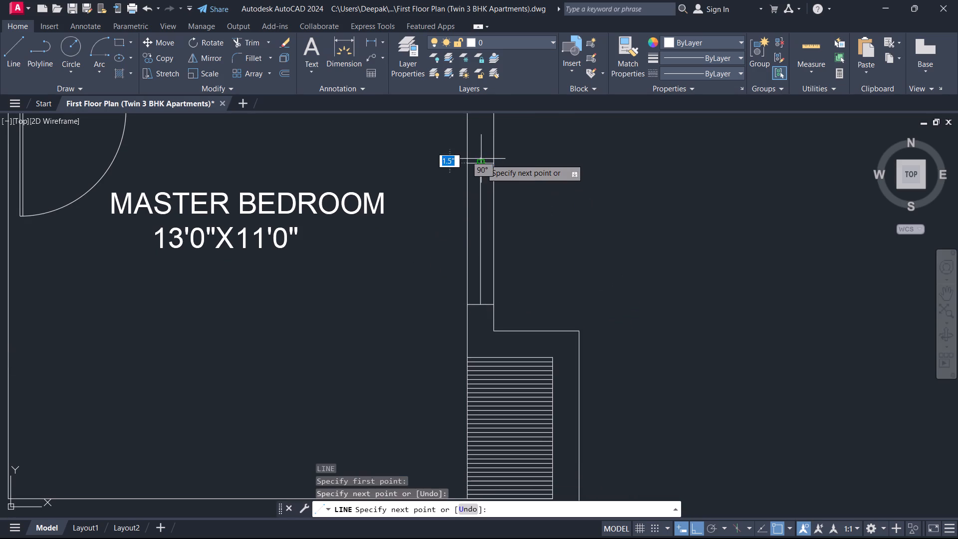
key(Escape)
Offset the centre line in the master bedroom's window opening by 1" to both sides.
scroll(481, 170, up, 3)
key(o)
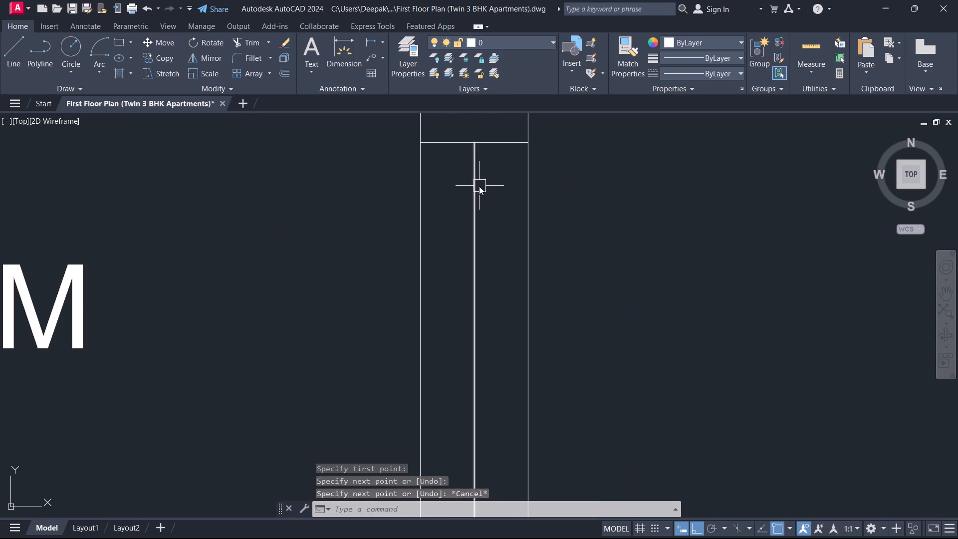
key(space)
key(1)
key(Return)
click(478, 213)
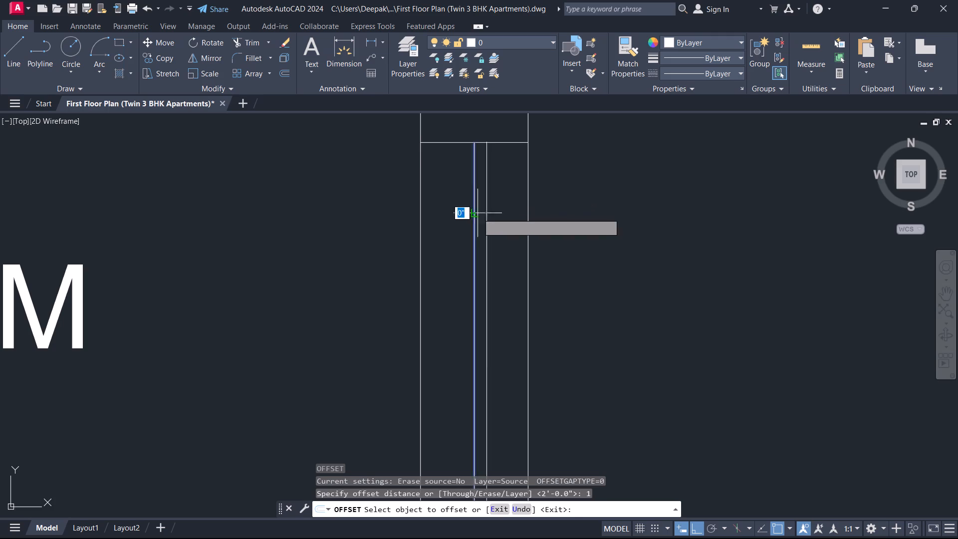
click(490, 214)
click(472, 220)
click(453, 228)
key(Escape)
Erase the original centre line between the two offset lines in the master bedroom's window.
scroll(455, 233, up, 1)
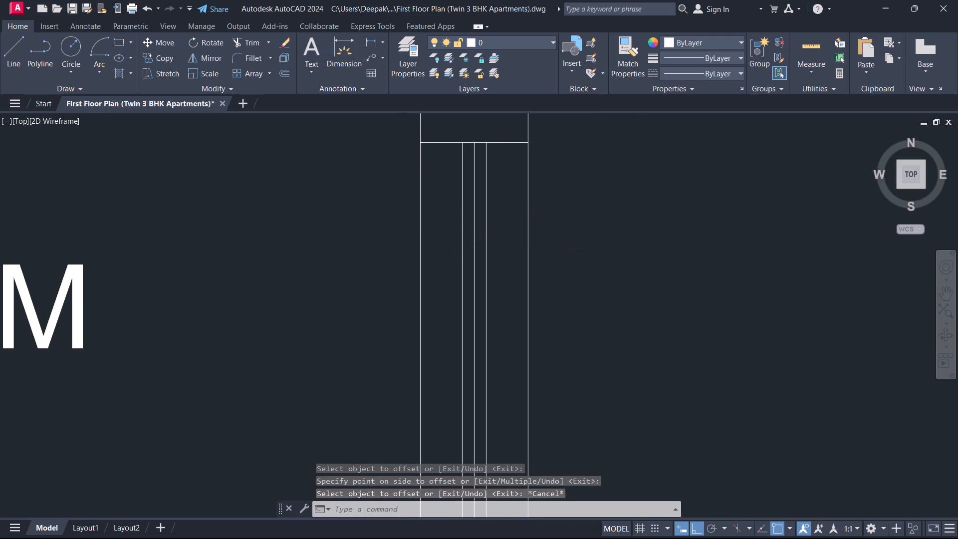
scroll(456, 233, up, 1)
click(509, 225)
click(494, 222)
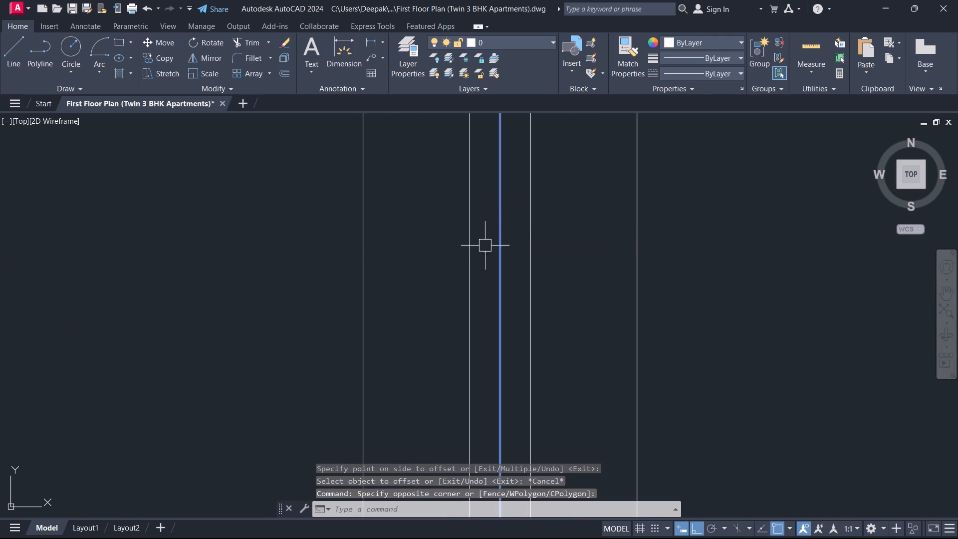
key(Delete)
Draw a horizontal line across the left outer wall of the upper-left 10'0"X11'0" bedroom, starting from its inner face's midpoint.
scroll(486, 255, down, 3)
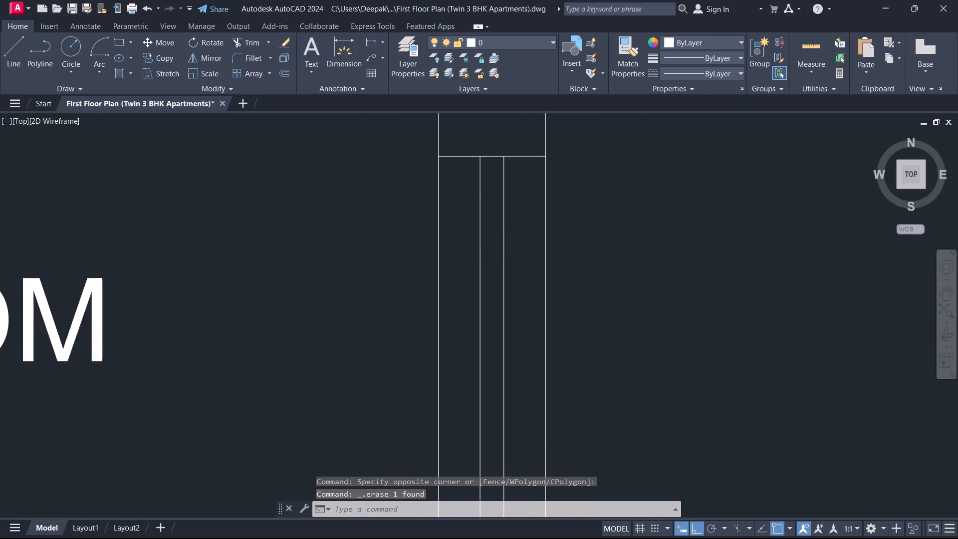
scroll(480, 265, down, 2)
scroll(425, 308, down, 3)
middle_drag(424, 307, 500, 294)
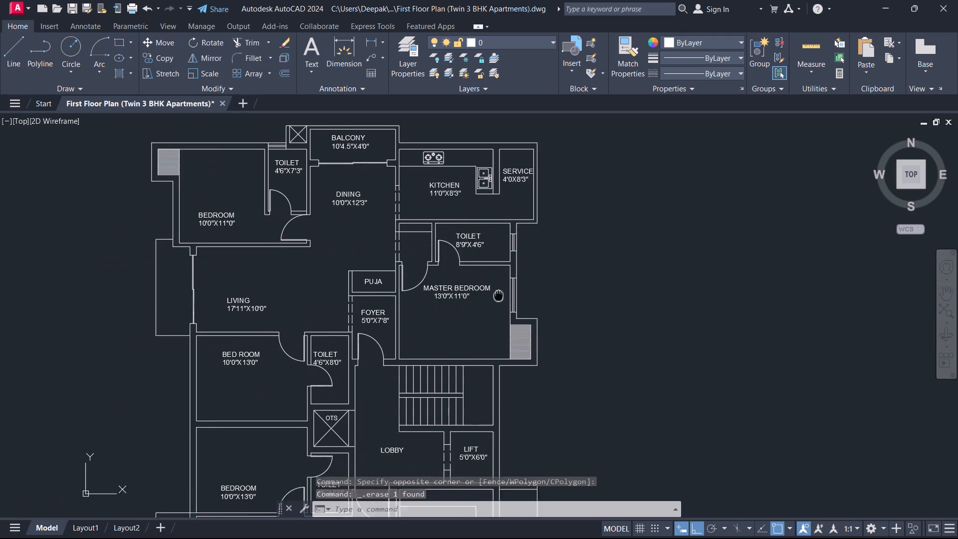
middle_drag(500, 294, 513, 292)
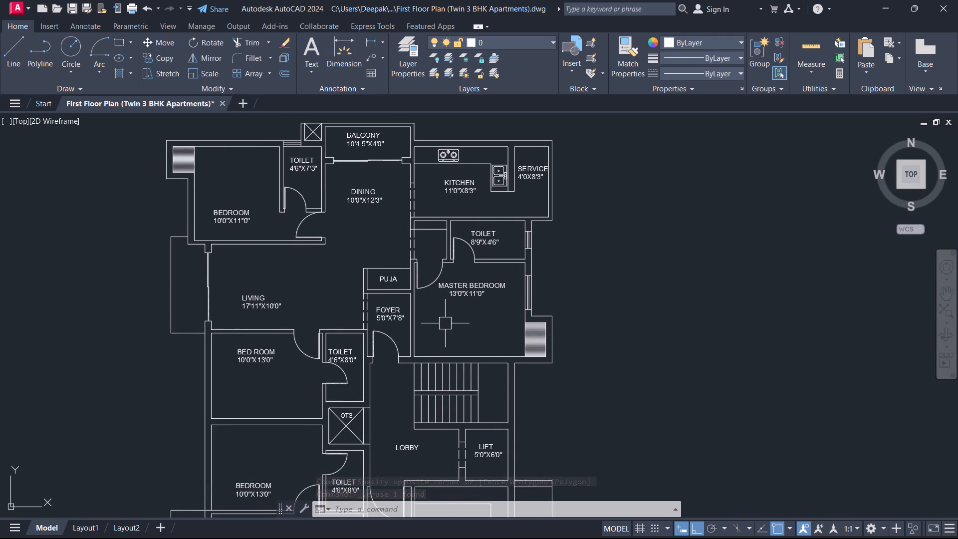
scroll(445, 323, down, 1)
scroll(338, 303, up, 2)
middle_drag(269, 239, 424, 322)
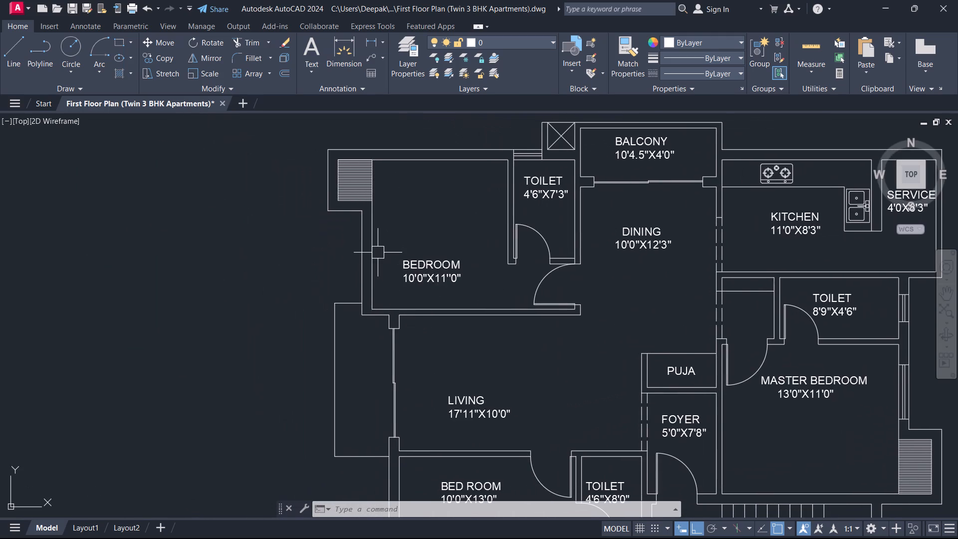
scroll(370, 250, up, 1)
text(L)
key(space)
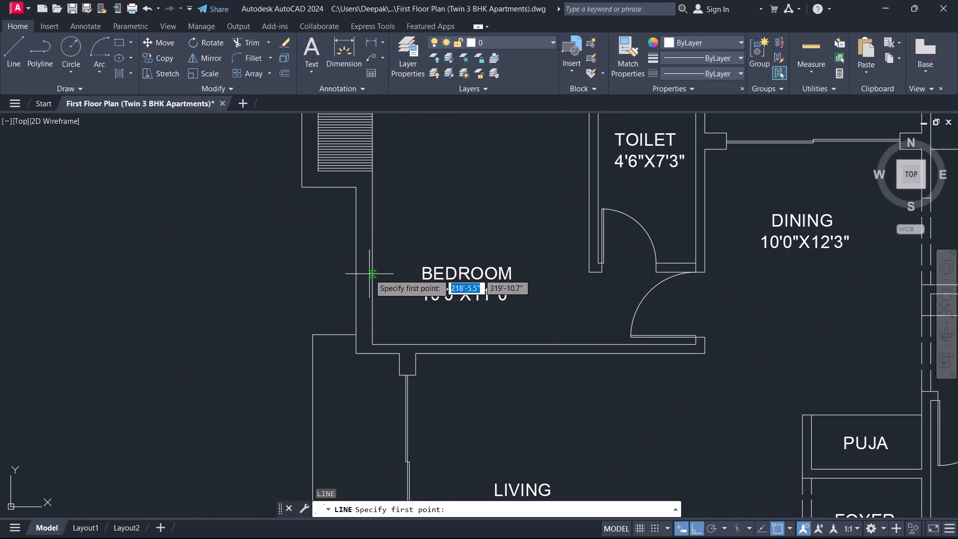
click(373, 255)
click(352, 254)
key(Escape)
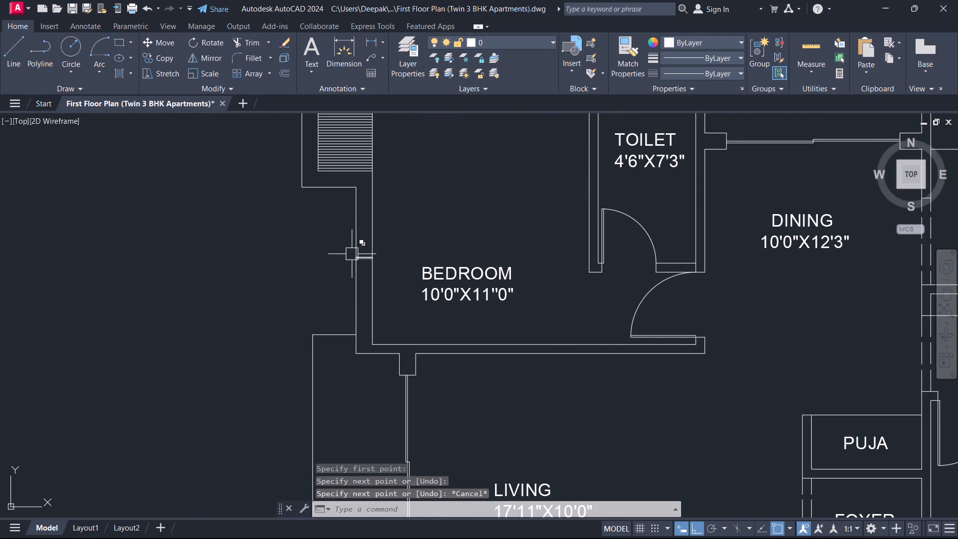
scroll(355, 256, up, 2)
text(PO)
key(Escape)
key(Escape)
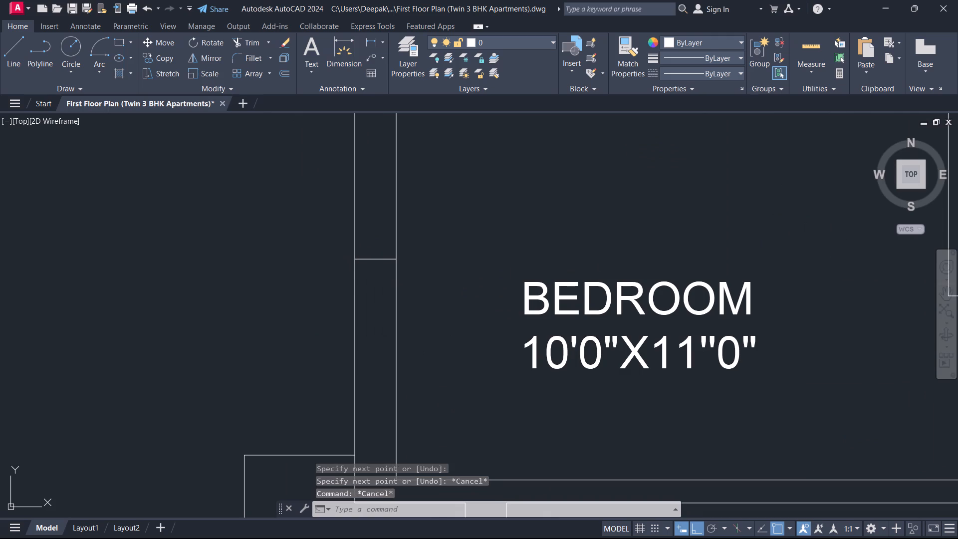
Offset the horizontal line in the 10'0"X11'0" bedroom's left outer wall by 2' upward and downward.
text(O)
key(space)
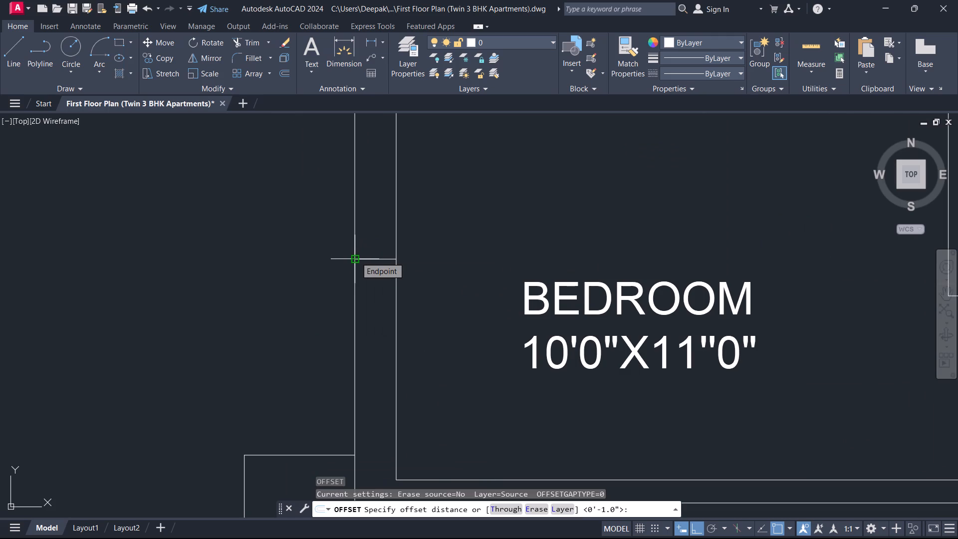
key(2)
key(apostrophe)
key(Return)
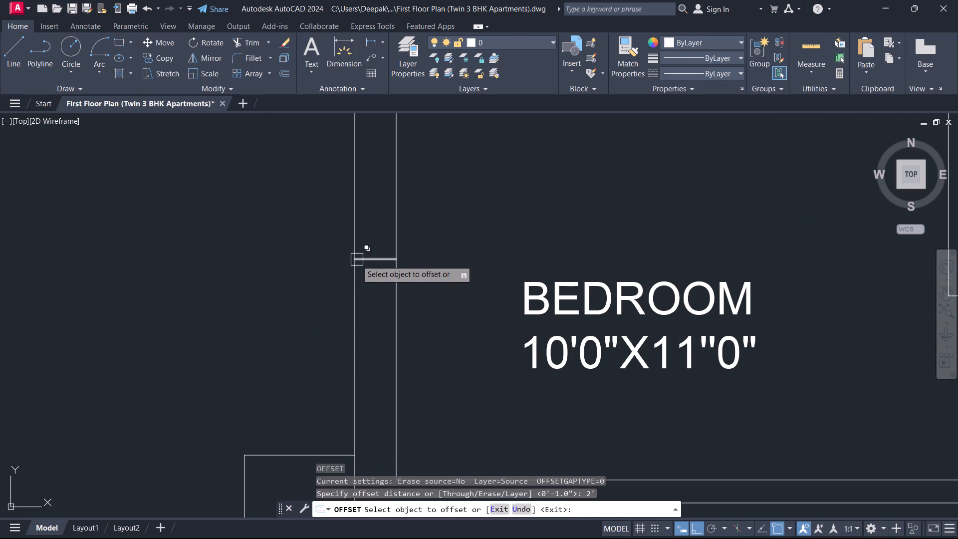
scroll(356, 253, up, 1)
click(376, 266)
click(379, 221)
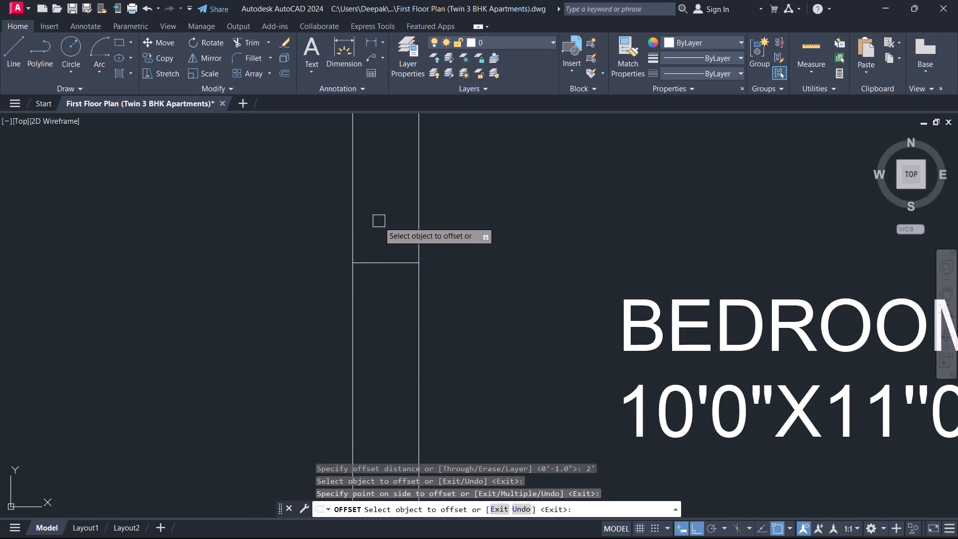
click(386, 266)
click(391, 300)
key(Escape)
Erase the original middle line between the two offset jamb lines in the 10'0"X11'0" bedroom's left outer wall.
scroll(390, 295, down, 3)
scroll(388, 293, up, 1)
middle_click(388, 293)
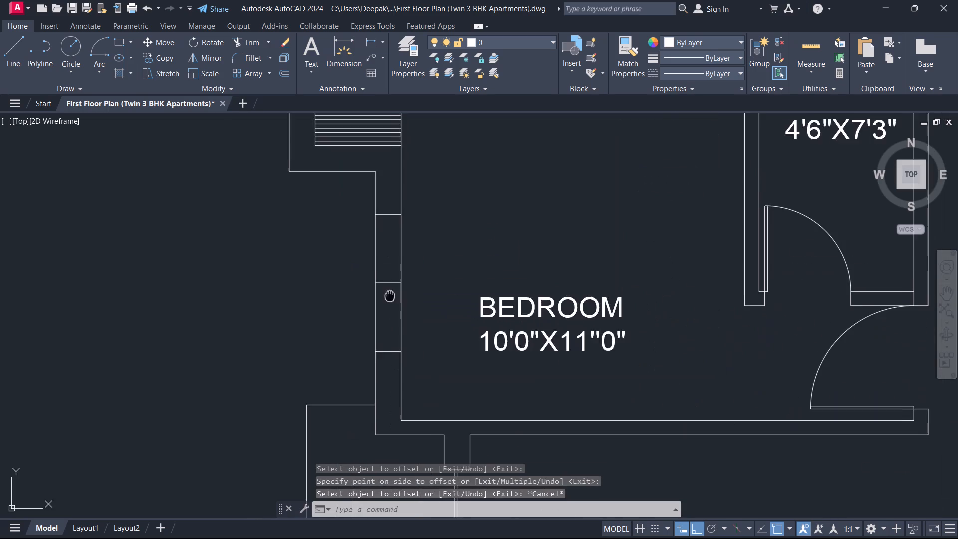
scroll(390, 297, up, 2)
drag(394, 305, 391, 289)
click(379, 222)
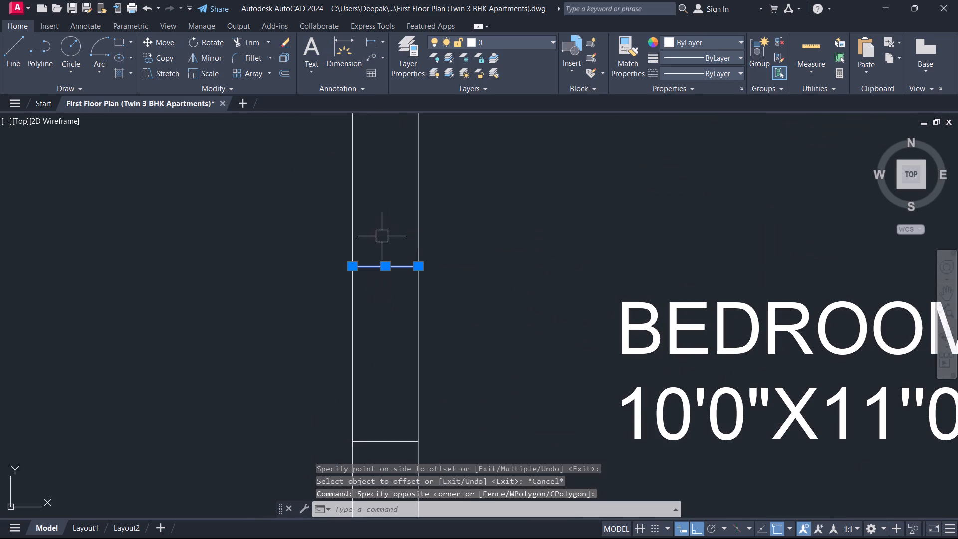
key(Delete)
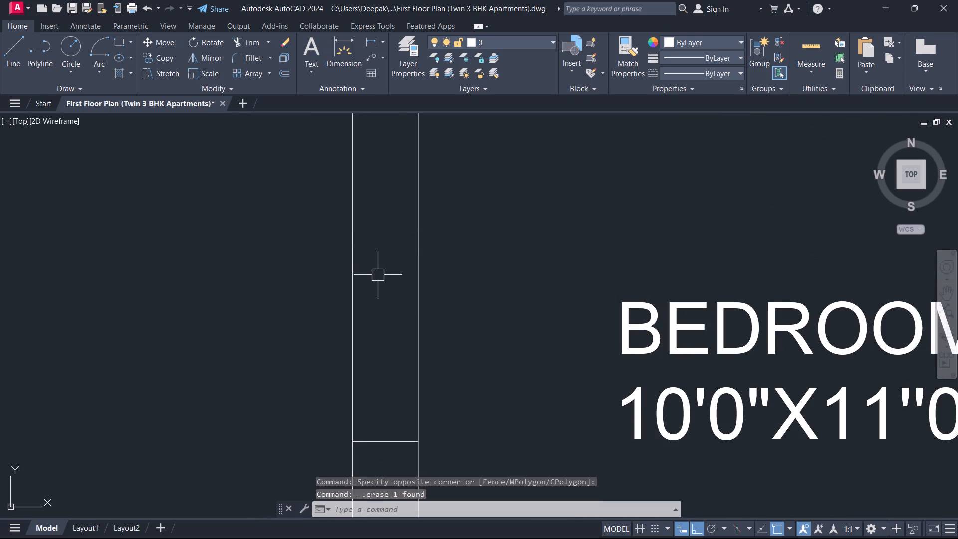
Draw a vertical centre line from the lower jamb's midpoint to the upper jamb's midpoint in the 10'0"X11'0" bedroom's window opening.
key(l)
key(space)
scroll(368, 357, down, 2)
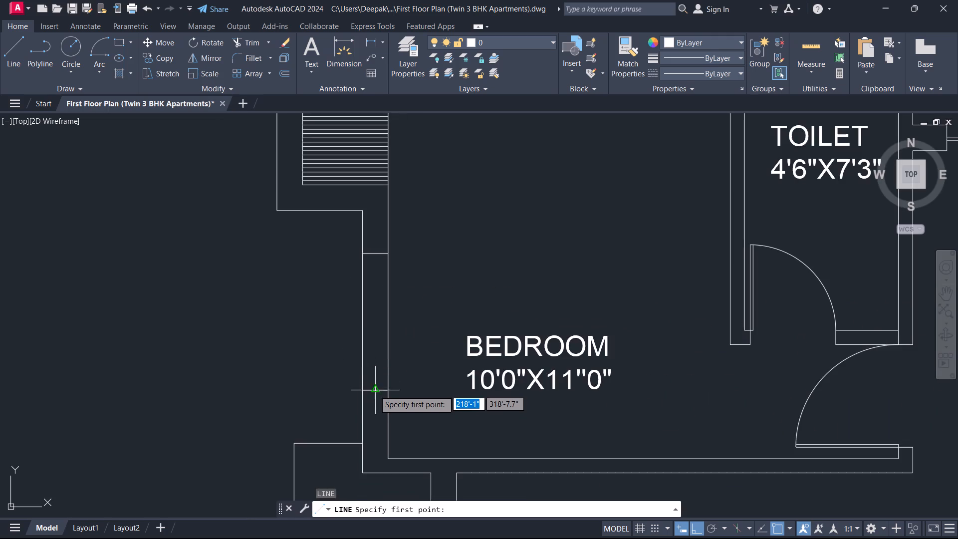
scroll(374, 394, up, 1)
click(375, 392)
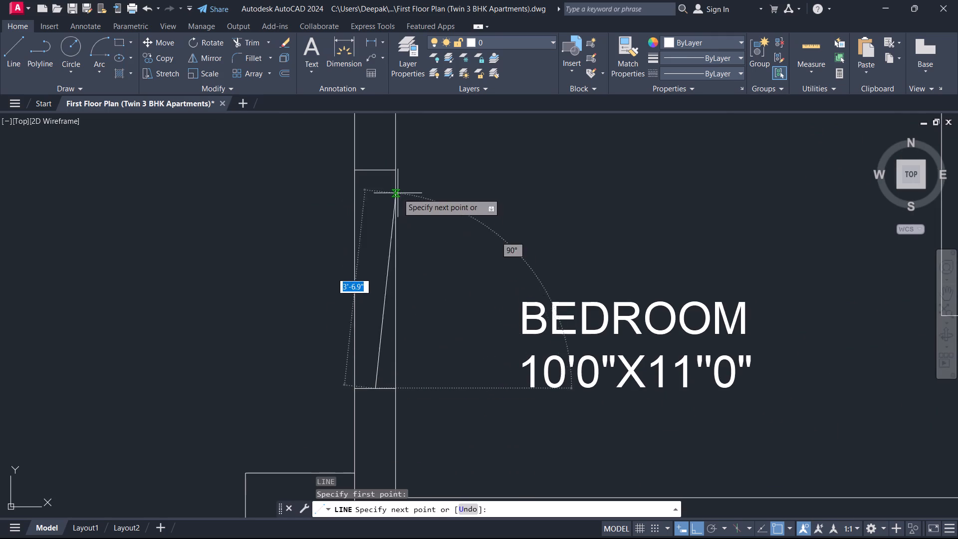
click(372, 170)
key(Escape)
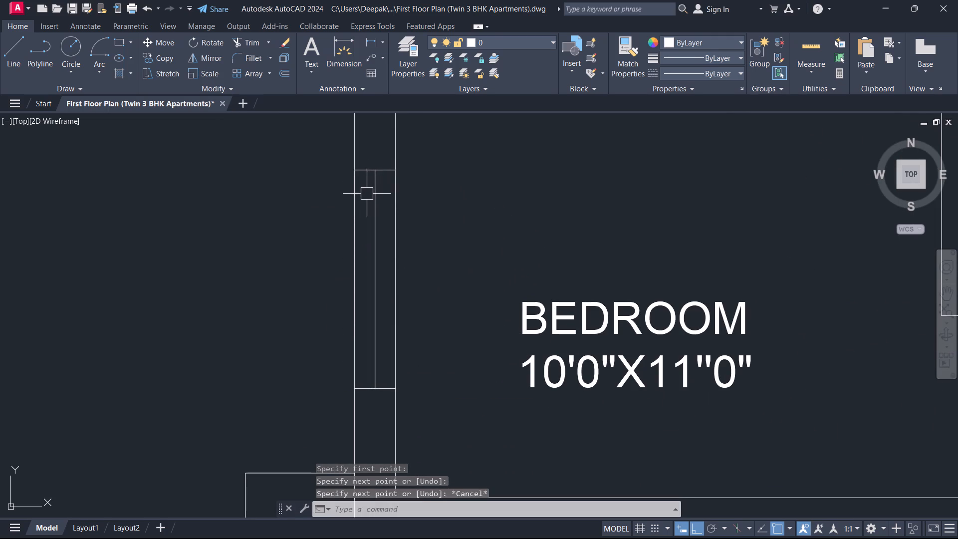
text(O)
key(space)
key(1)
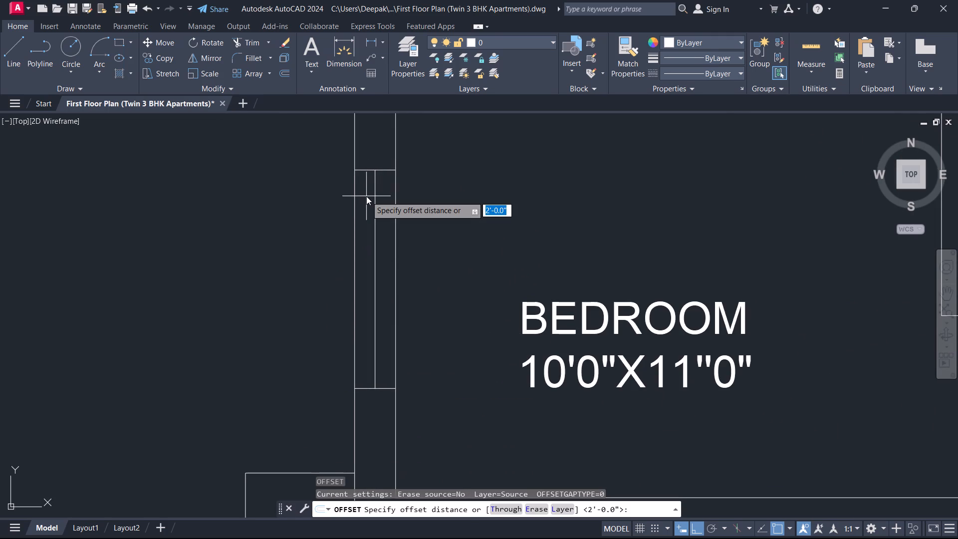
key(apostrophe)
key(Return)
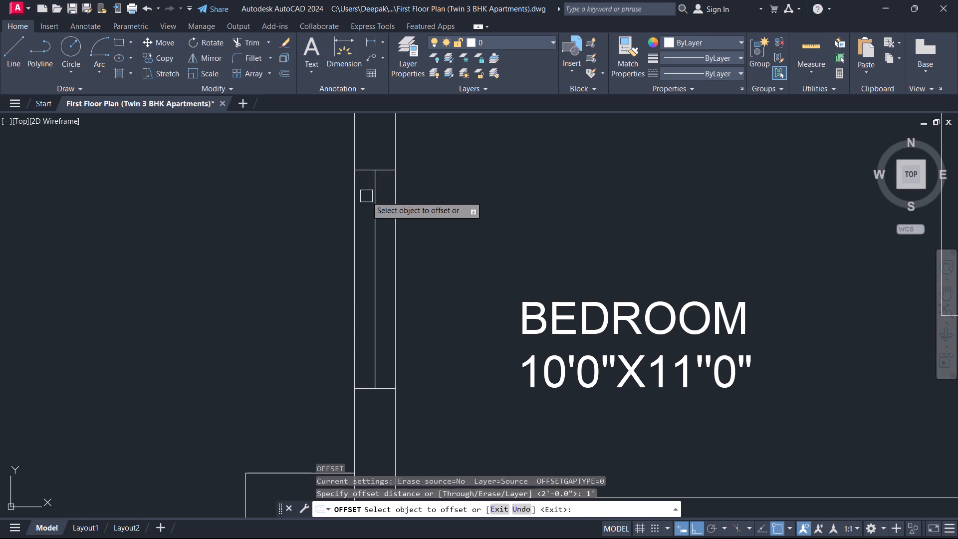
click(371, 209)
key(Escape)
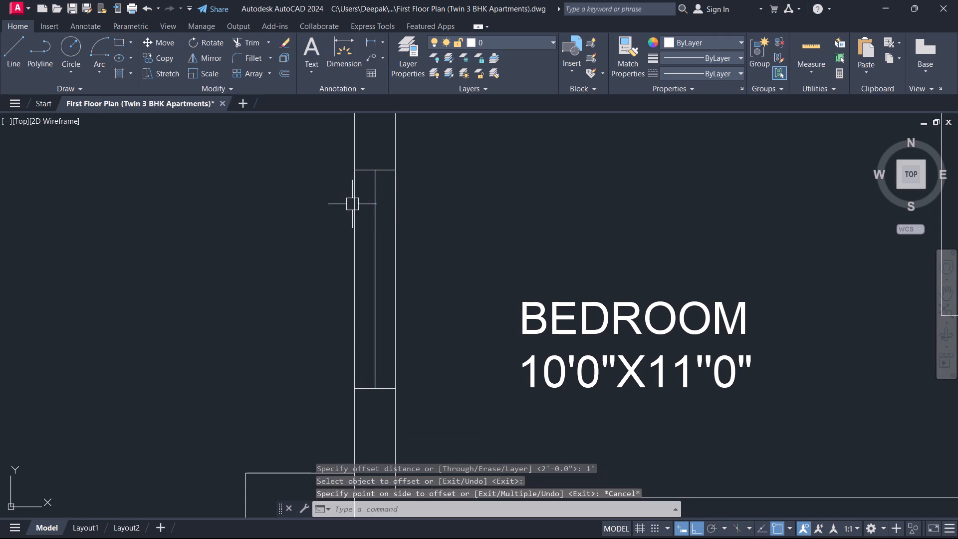
Offset the centre line in the 10'0"X11'0" bedroom's window opening by 1" to both sides.
text(O)
key(space)
key(1)
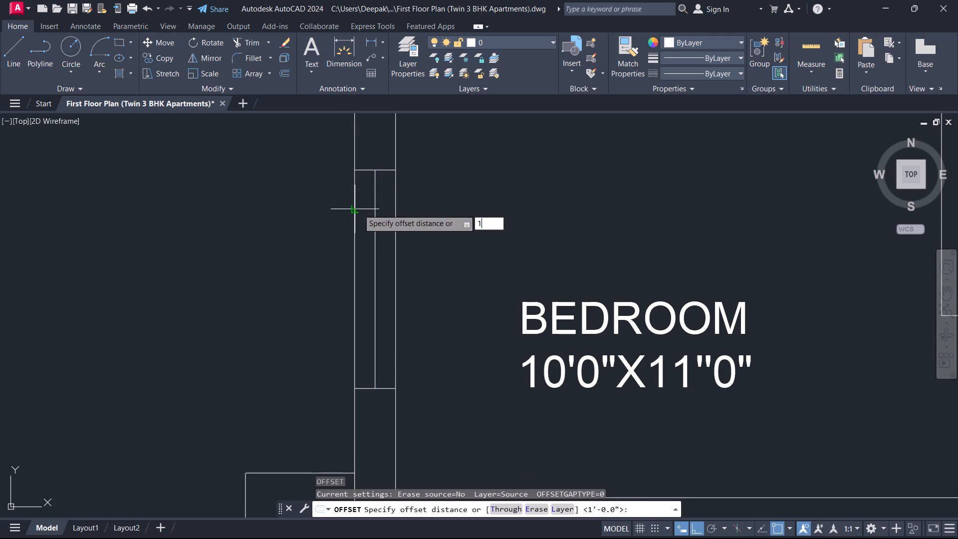
key(Return)
click(373, 232)
click(360, 234)
scroll(375, 245, up, 1)
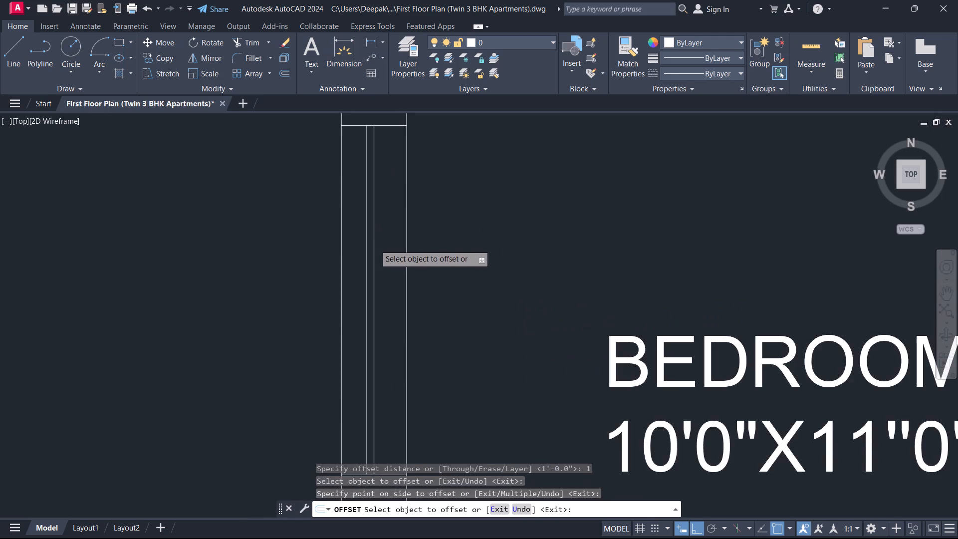
scroll(375, 245, up, 1)
click(375, 245)
click(385, 245)
key(Escape)
Erase the original centre line between the two offset lines in the 10'0"X11'0" bedroom's window.
scroll(368, 242, up, 1)
click(376, 247)
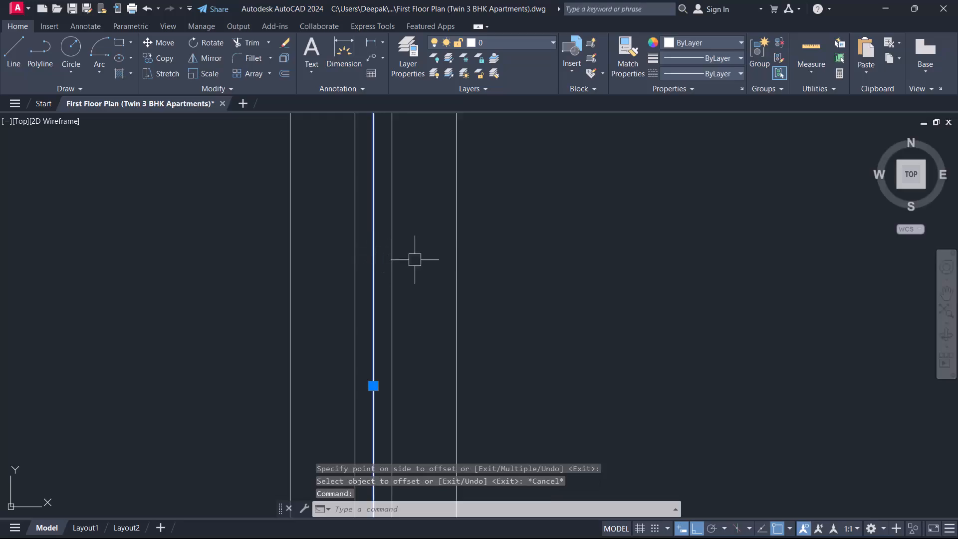
key(Delete)
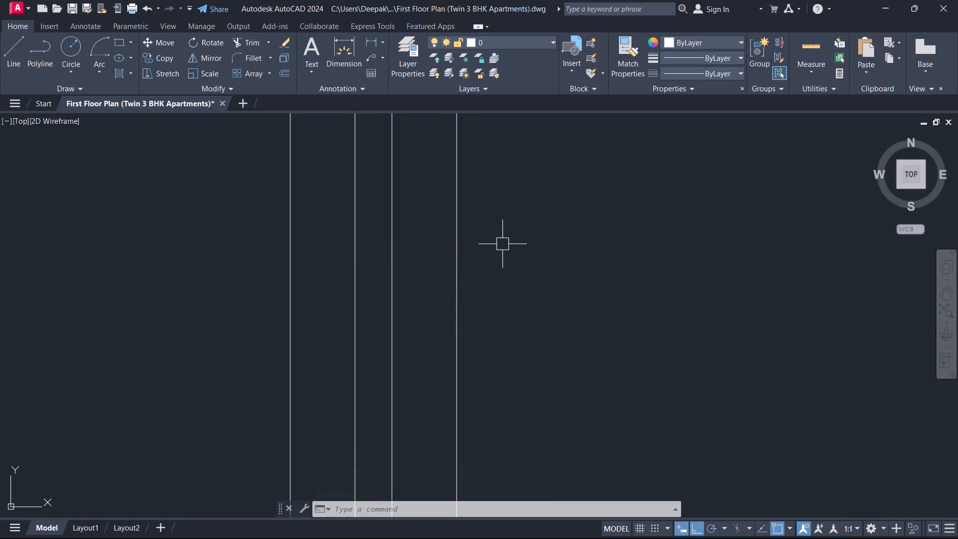
key(Escape)
Draw a horizontal line across the left outer wall of the 10'0"X13'0" bed room below the living room, starting from its inner face's midpoint.
scroll(498, 247, down, 4)
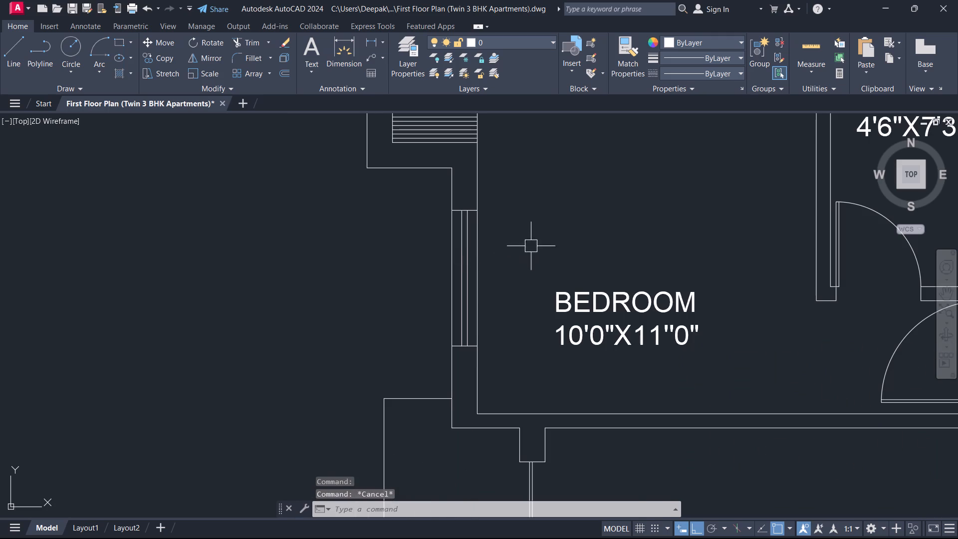
scroll(531, 246, down, 2)
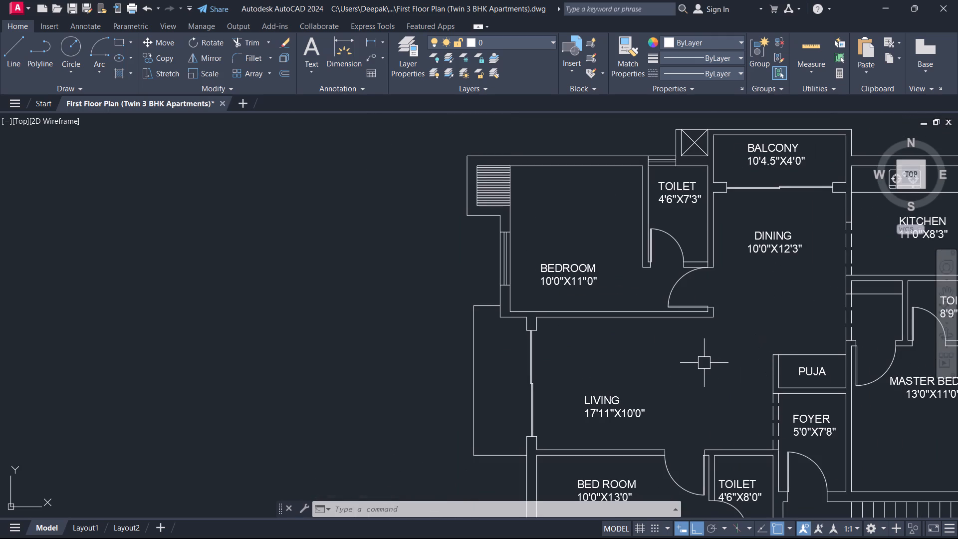
scroll(740, 317, down, 1)
middle_drag(740, 317, 662, 268)
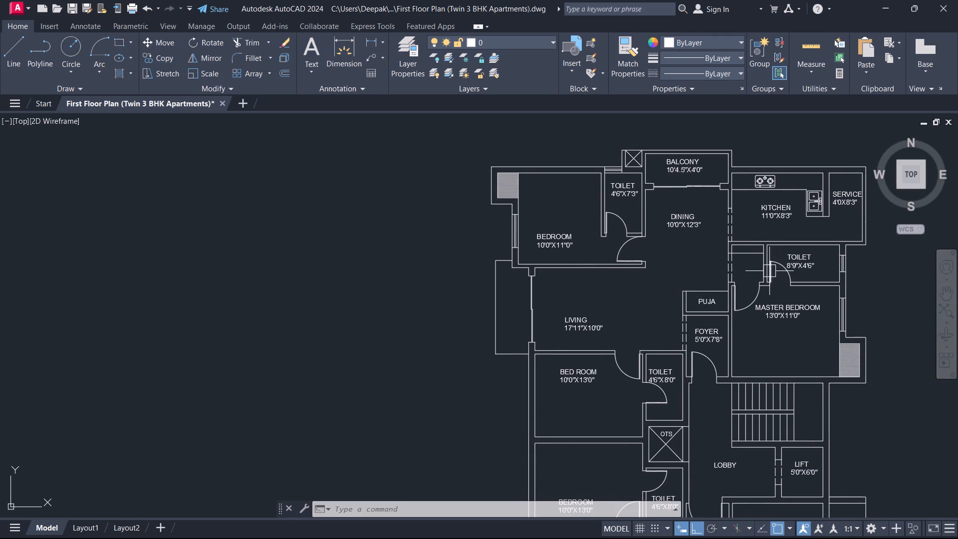
middle_drag(769, 272, 694, 253)
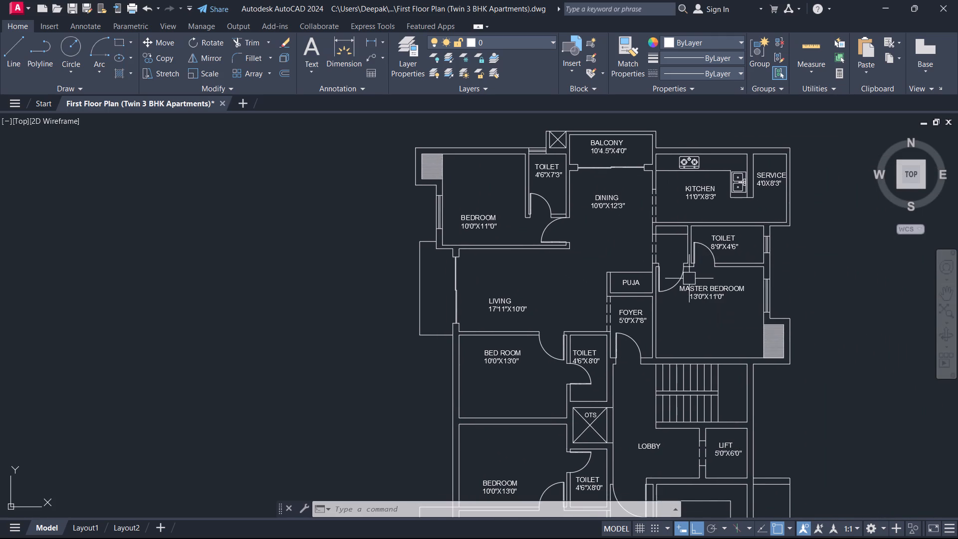
scroll(674, 322, down, 1)
scroll(680, 309, up, 2)
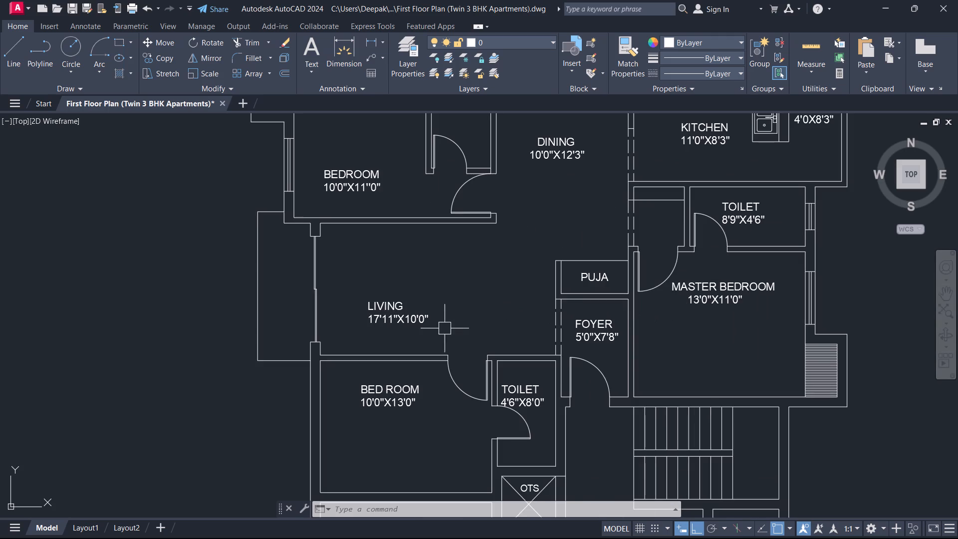
middle_drag(456, 418, 567, 213)
text(L)
key(space)
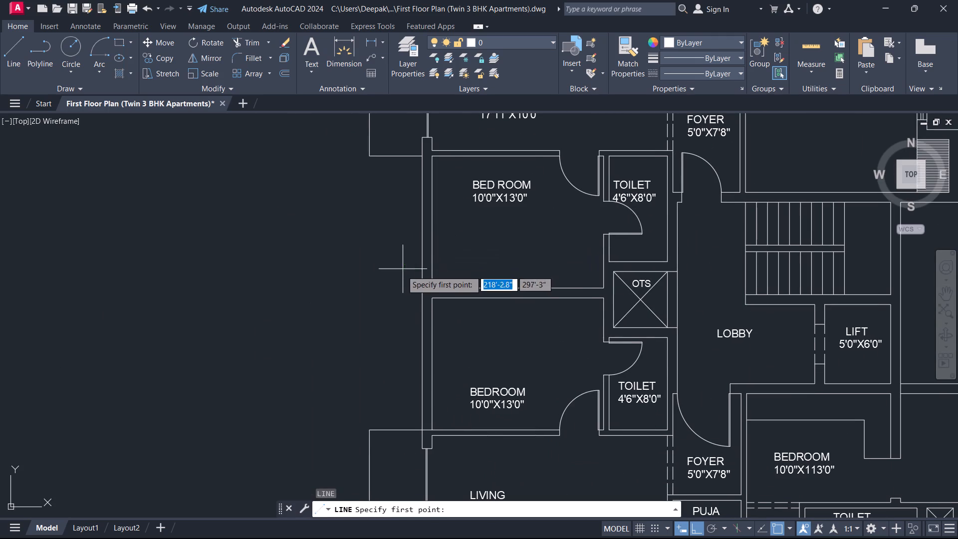
click(436, 222)
click(419, 222)
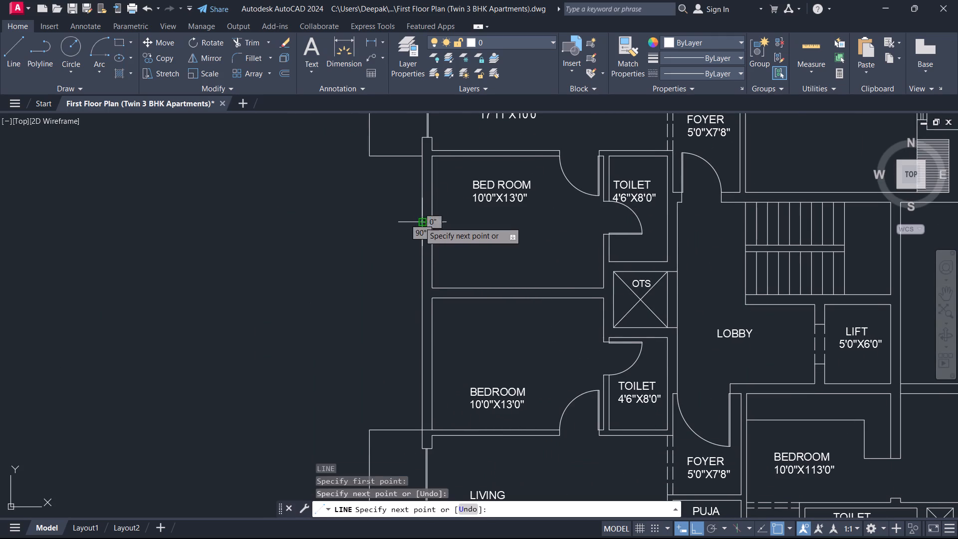
key(Escape)
Offset the horizontal line in the 10'0"X13'0" bed room's left outer wall by 3' upward and downward.
scroll(433, 229, up, 2)
text(O)
key(space)
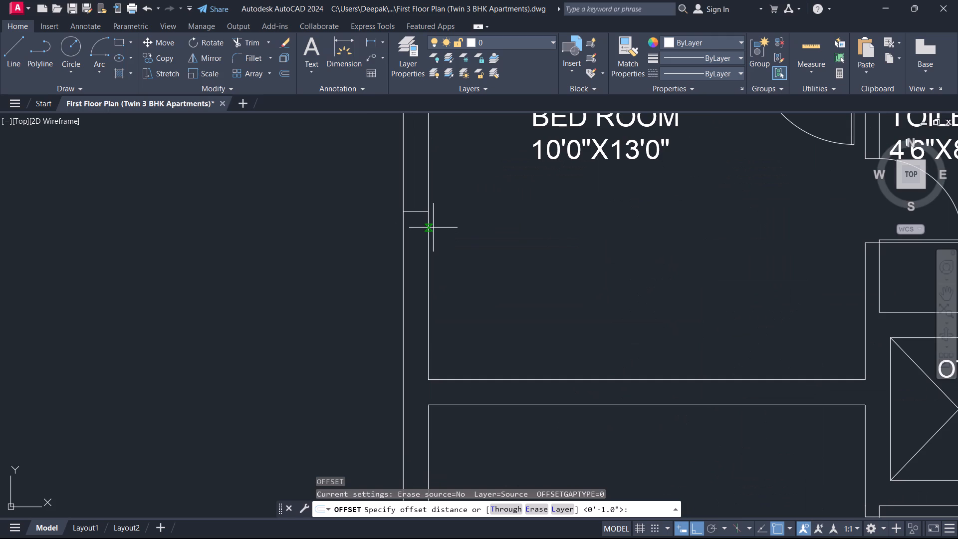
text(3')
key(Return)
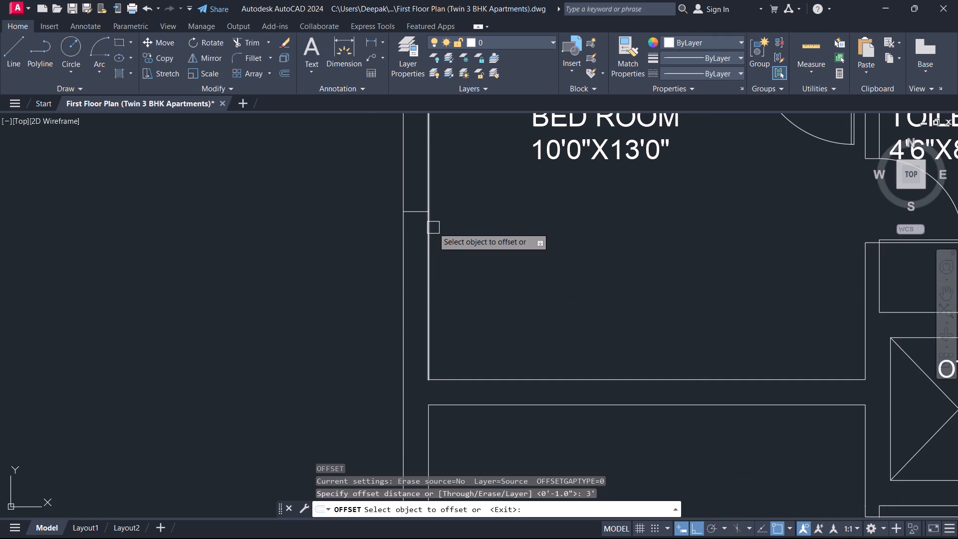
scroll(391, 191, up, 1)
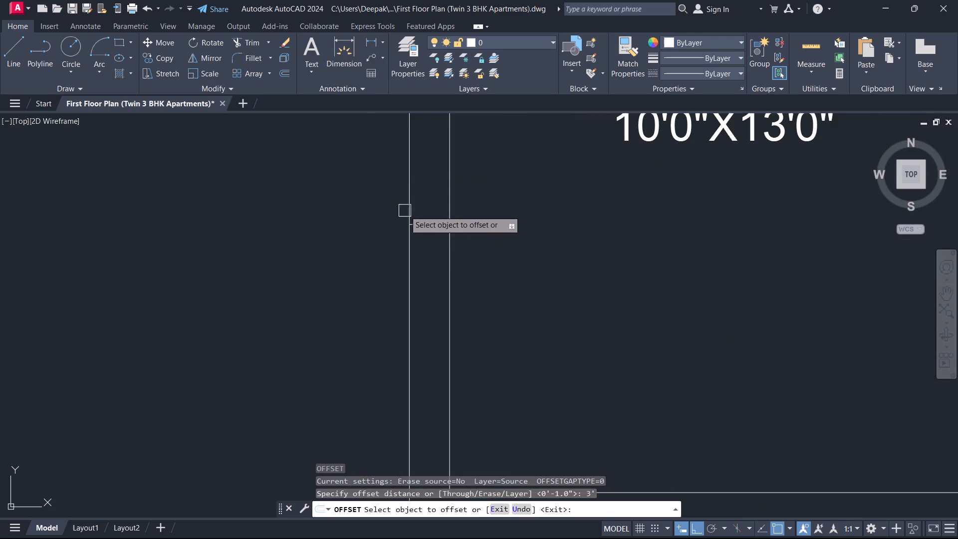
click(430, 225)
click(428, 201)
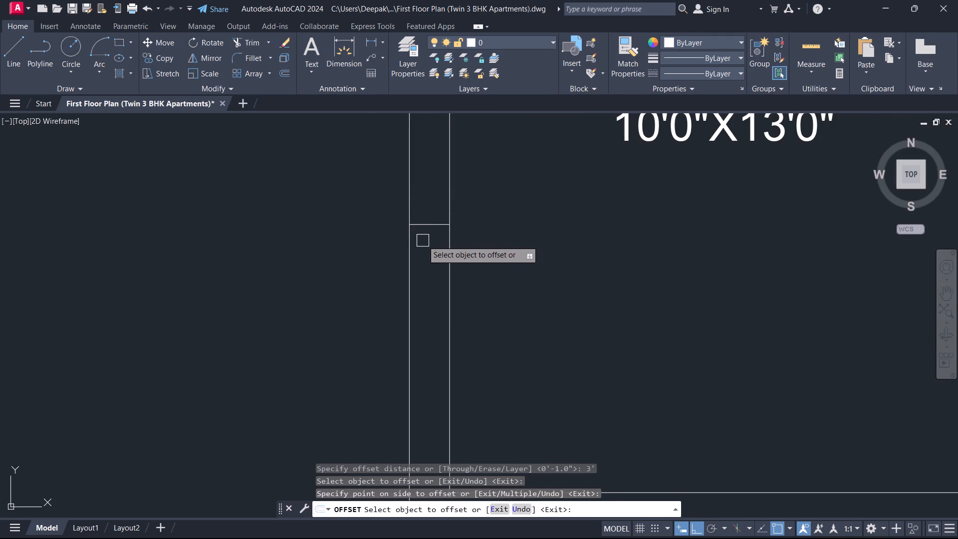
click(421, 229)
click(428, 262)
key(Escape)
Erase the original middle line between the two offset jamb lines in the 10'0"X13'0" bed room's left outer wall.
drag(434, 236, 431, 230)
click(422, 201)
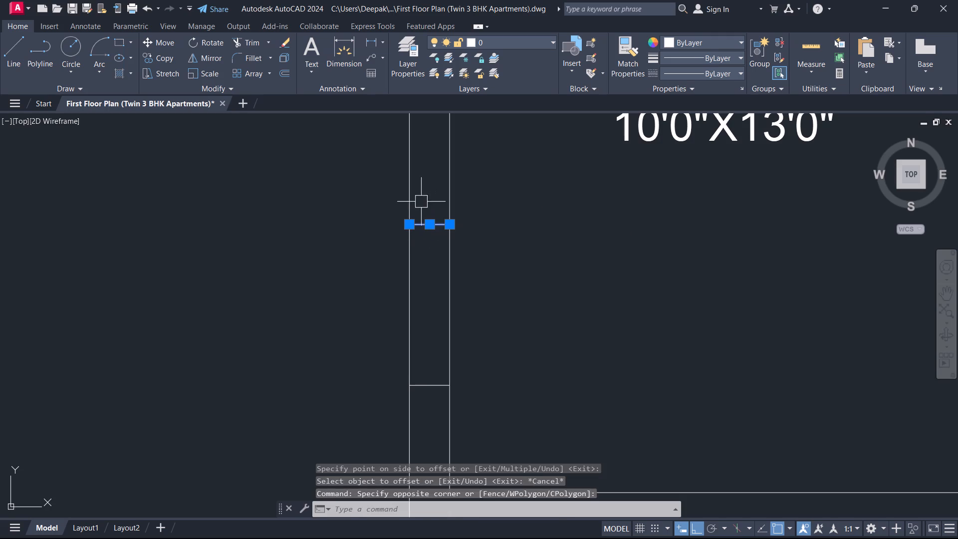
key(Delete)
Draw a vertical centre line from the lower jamb's midpoint to the upper jamb's midpoint in the 10'0"X13'0" bed room's window opening.
text(L)
key(space)
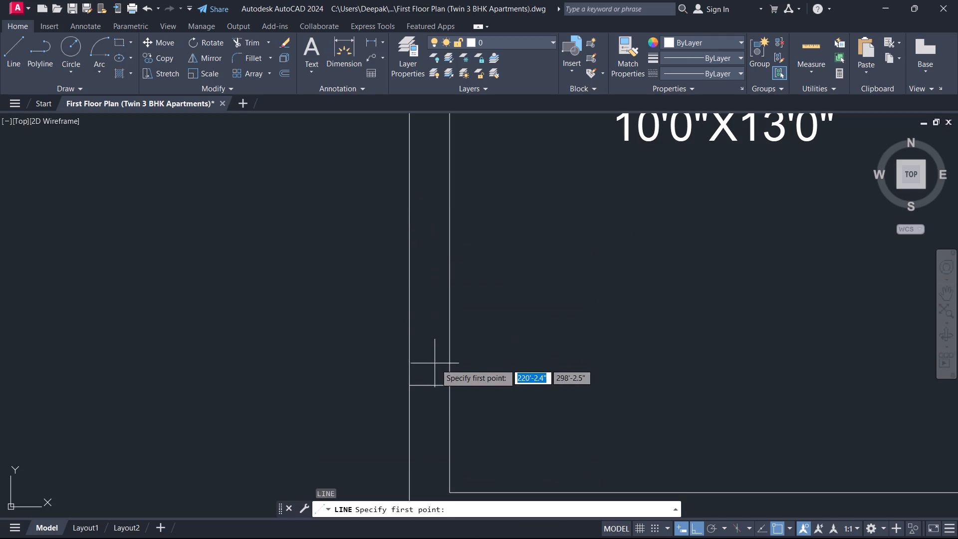
click(430, 386)
middle_drag(418, 272, 432, 429)
scroll(418, 272, down, 2)
scroll(425, 383, up, 2)
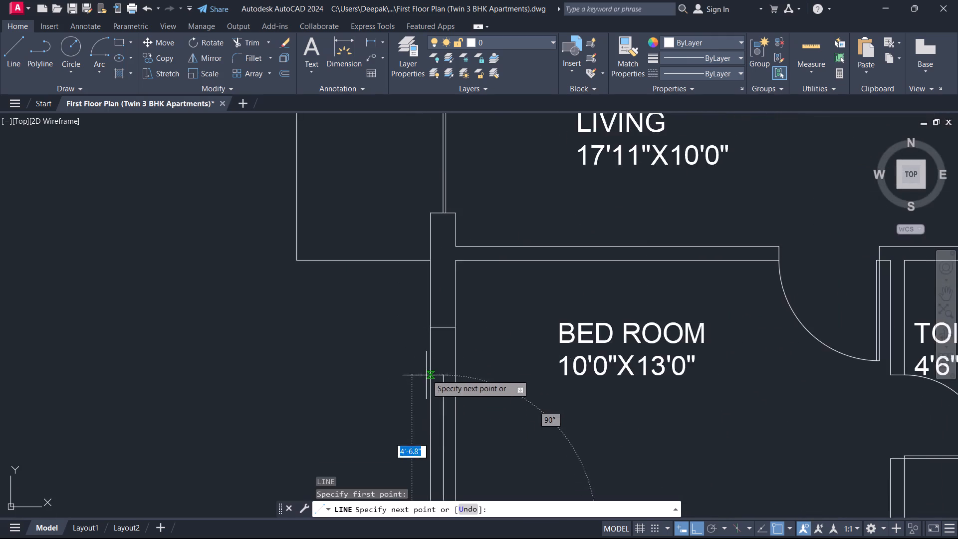
click(451, 302)
key(Escape)
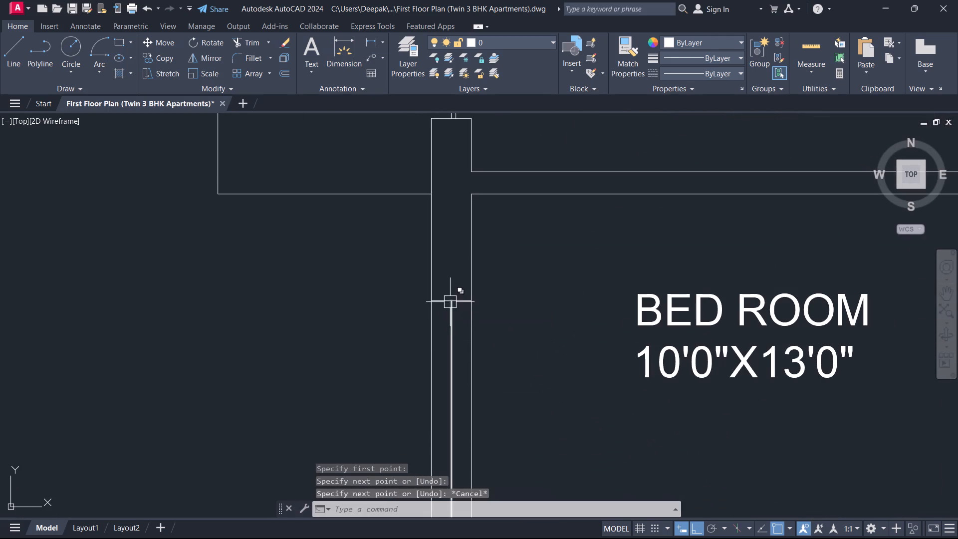
Offset the centre line in the 10'0"X13'0" bed room's window opening by 1" to both sides.
text(O)
key(space)
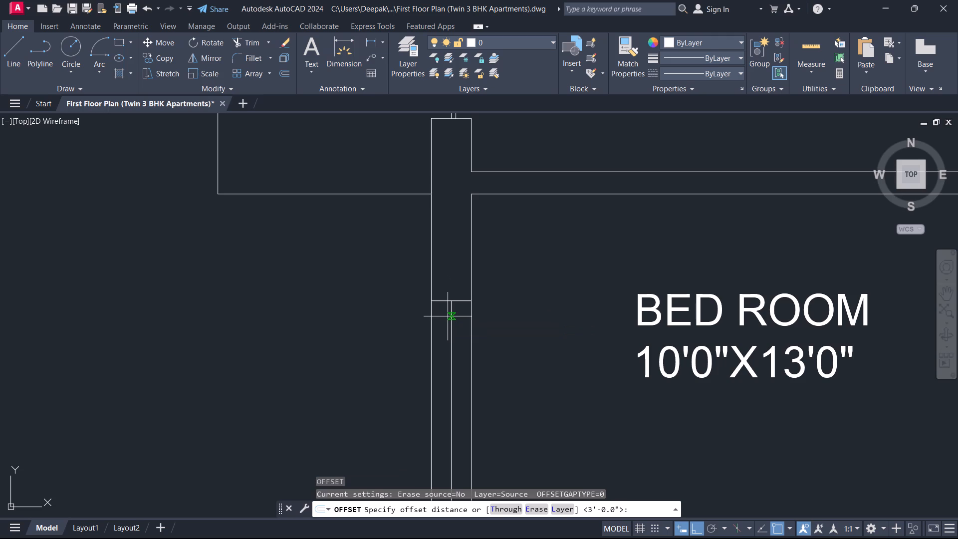
key(1)
key(Return)
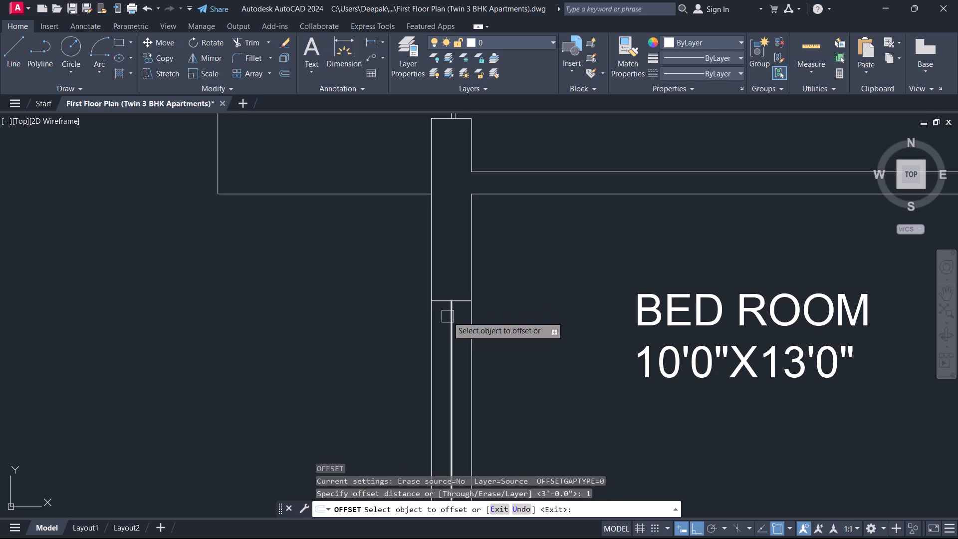
middle_drag(453, 335, 493, 177)
click(496, 195)
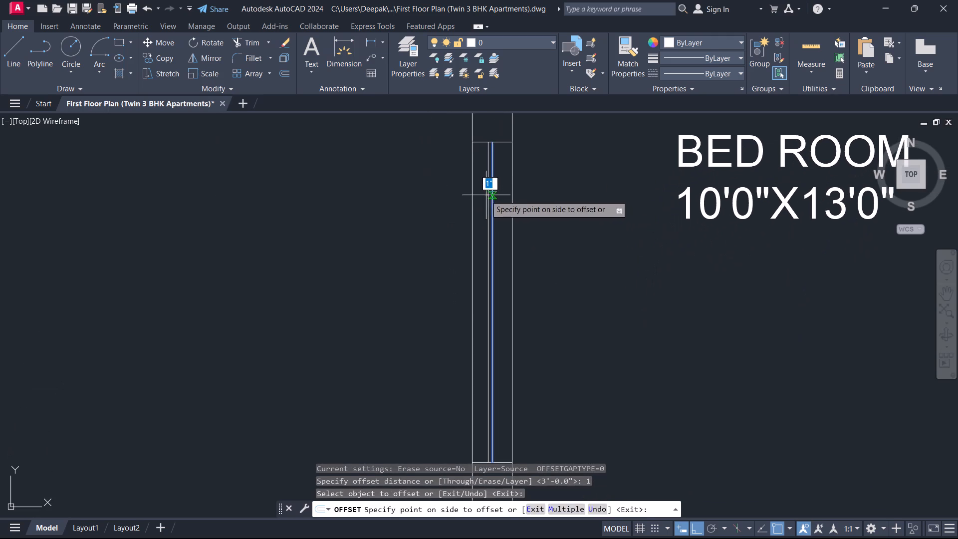
click(482, 194)
scroll(491, 200, up, 3)
click(493, 201)
click(518, 201)
key(Escape)
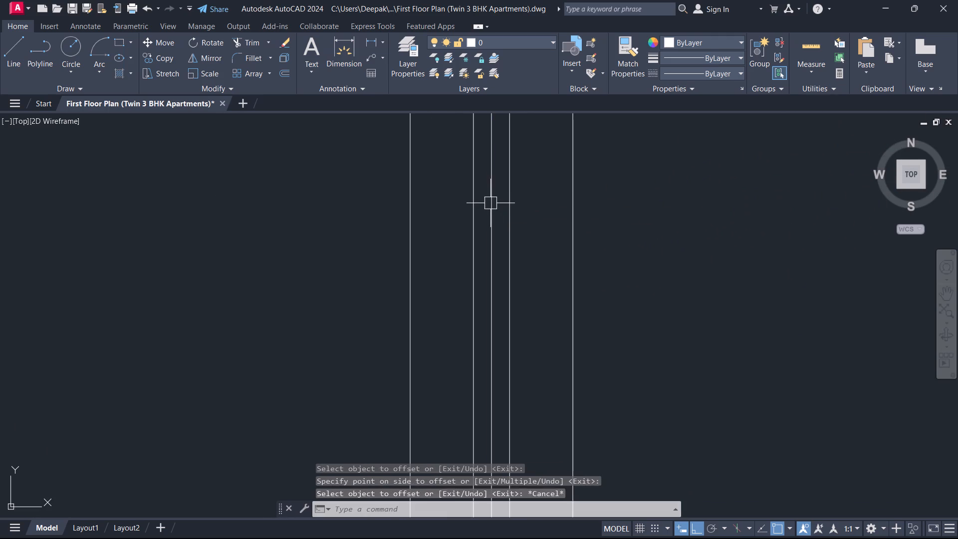
Erase the centre line between the two 1" offset lines in the 10'0"X13'0" bed room's window opening.
click(490, 203)
scroll(533, 231, up, 1)
scroll(533, 231, down, 1)
key(Delete)
Draw a horizontal line across the left outer wall of the 10'0"X13'0" bedroom above the living room, starting at the inner wall line's midpoint.
scroll(548, 241, down, 1)
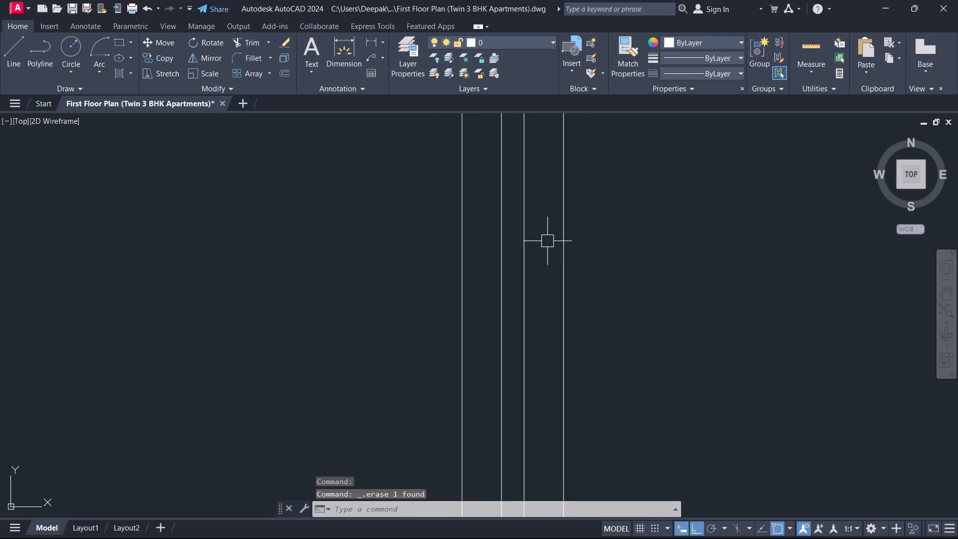
scroll(547, 243, down, 4)
middle_drag(599, 282, 578, 158)
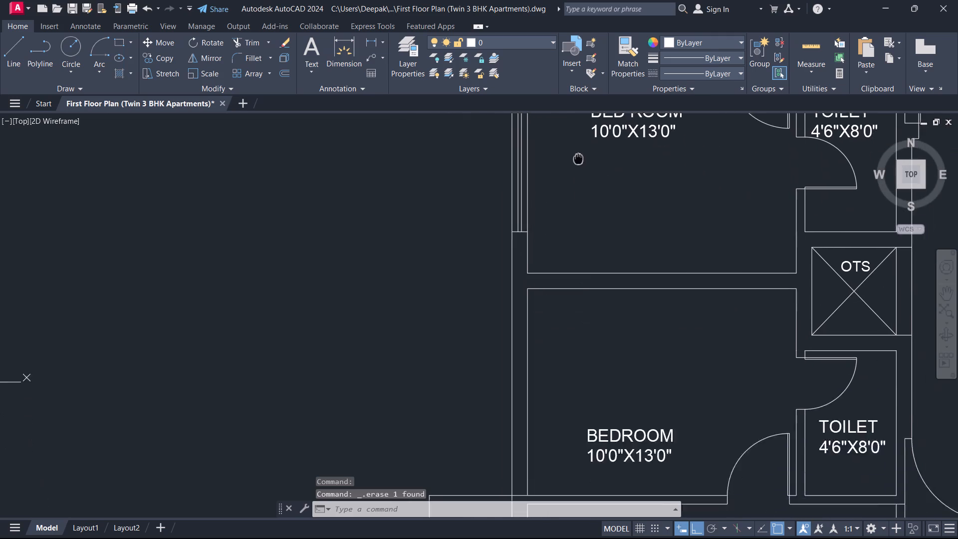
middle_drag(578, 158, 580, 143)
scroll(580, 143, down, 1)
scroll(559, 295, up, 1)
key(l)
key(space)
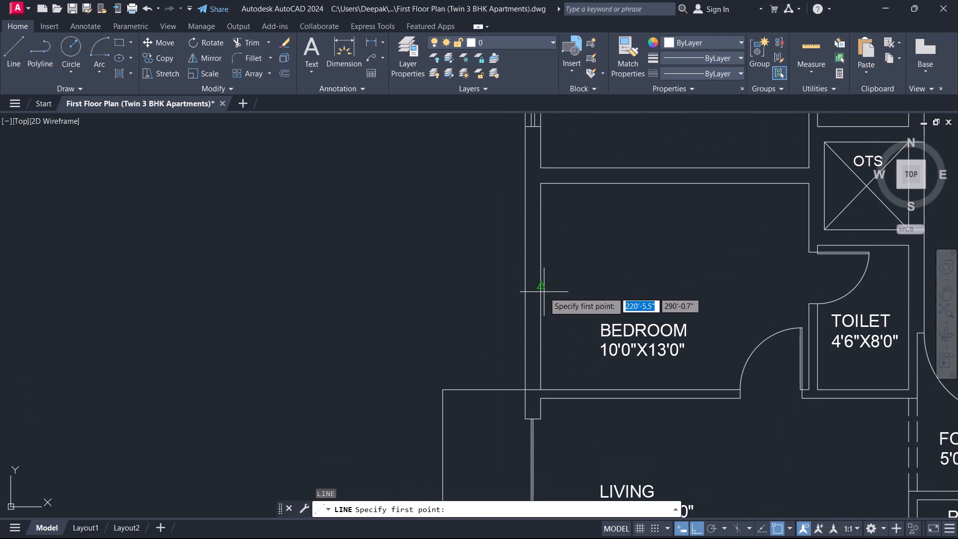
click(544, 284)
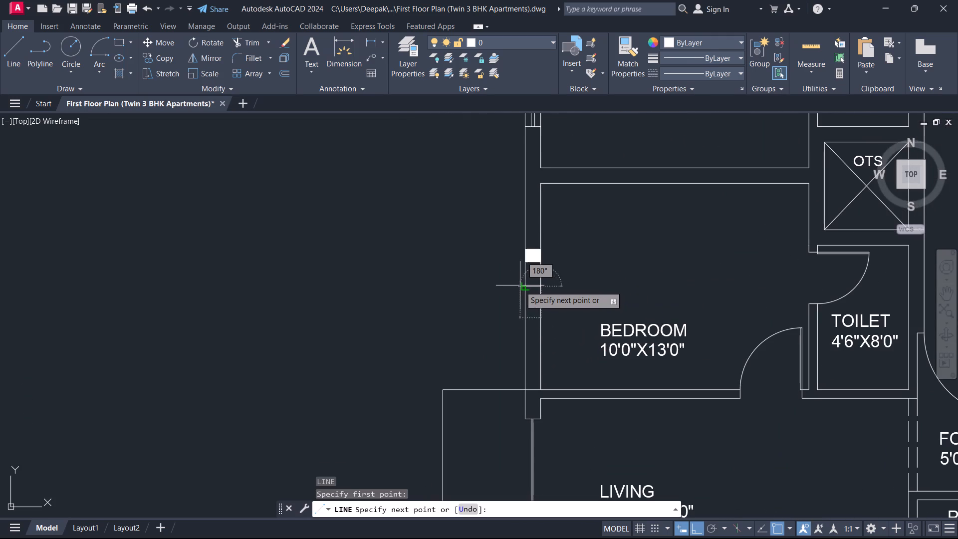
click(523, 286)
key(Escape)
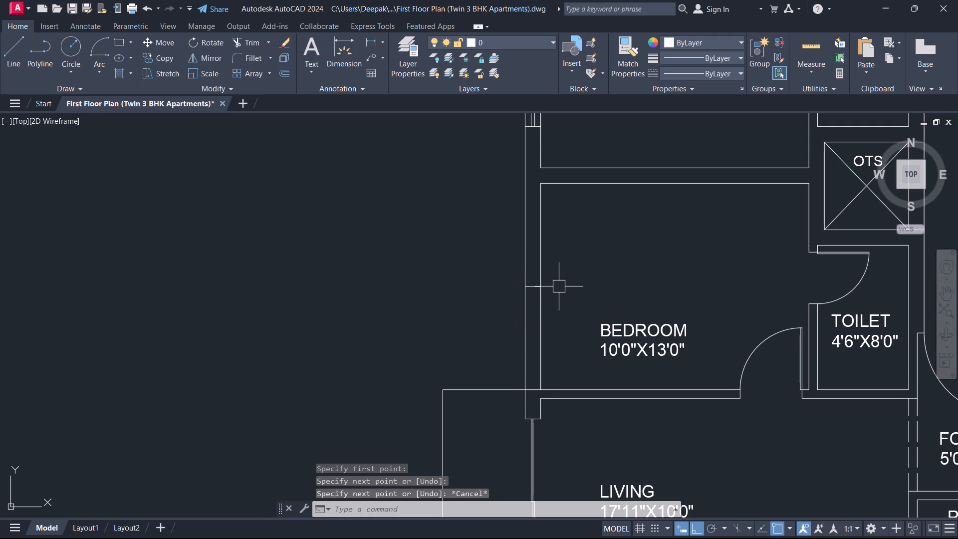
Offset the horizontal line in this bedroom's left outer wall by 3' upward and downward.
text(O)
key(space)
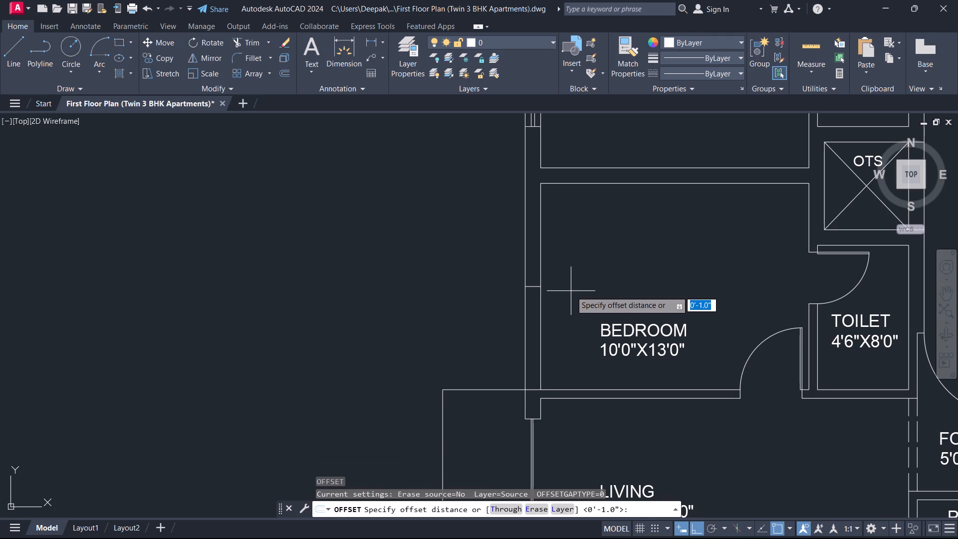
text(3')
key(Return)
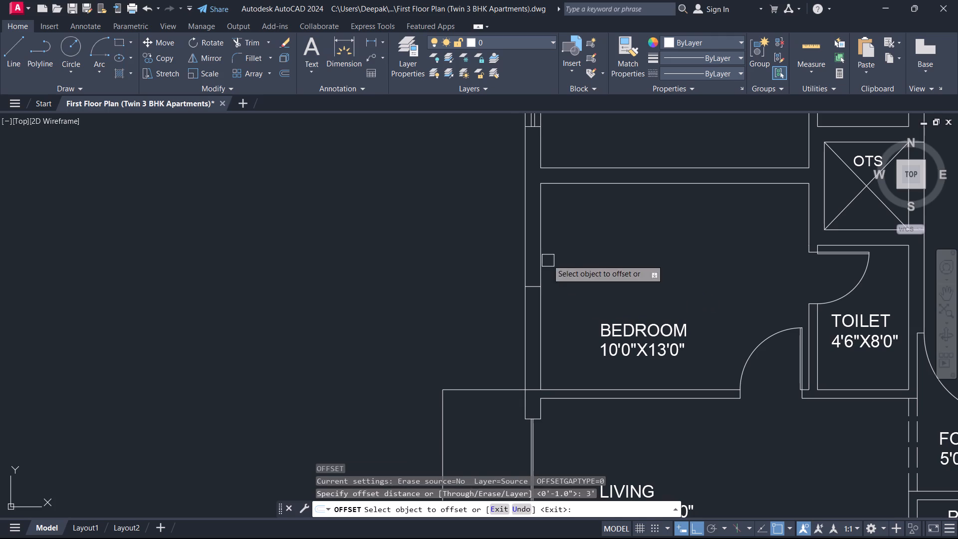
scroll(535, 261, up, 3)
click(546, 347)
click(529, 275)
click(532, 339)
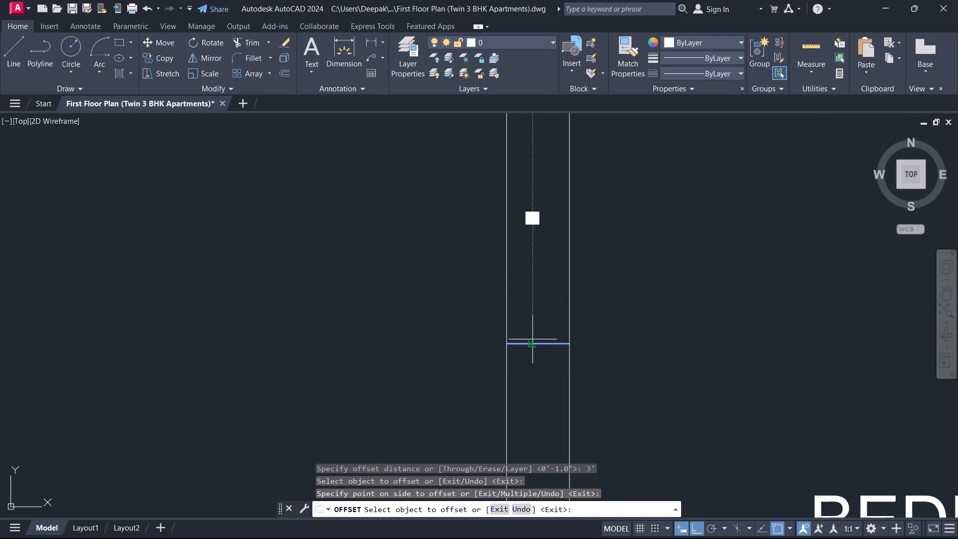
click(535, 379)
key(Escape)
Erase the original middle line between the two offset jamb lines in this bedroom's left outer wall.
scroll(537, 346, down, 4)
scroll(532, 359, up, 4)
drag(555, 320, 551, 298)
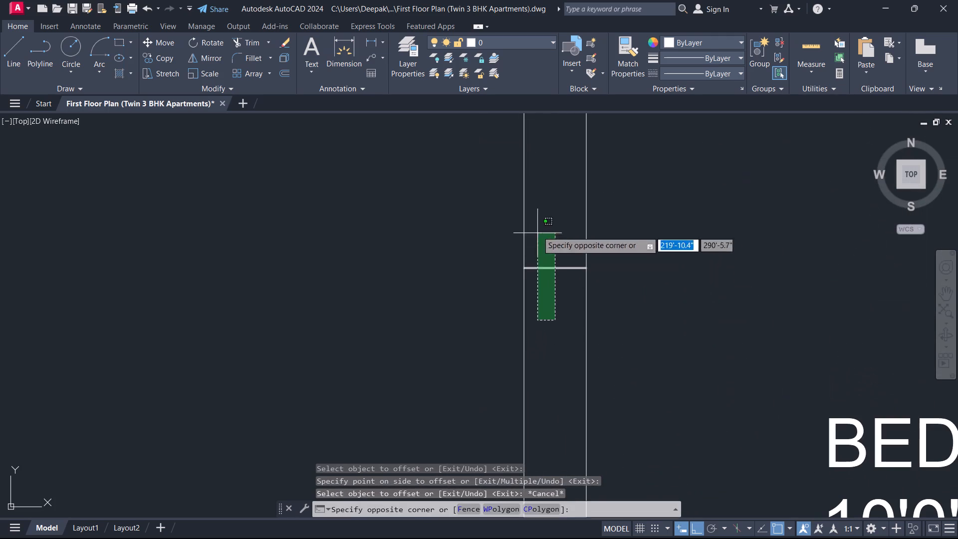
click(536, 229)
key(Delete)
Draw a vertical centre line from the lower jamb's midpoint to the upper jamb's midpoint in this bedroom's window opening.
text(L)
key(space)
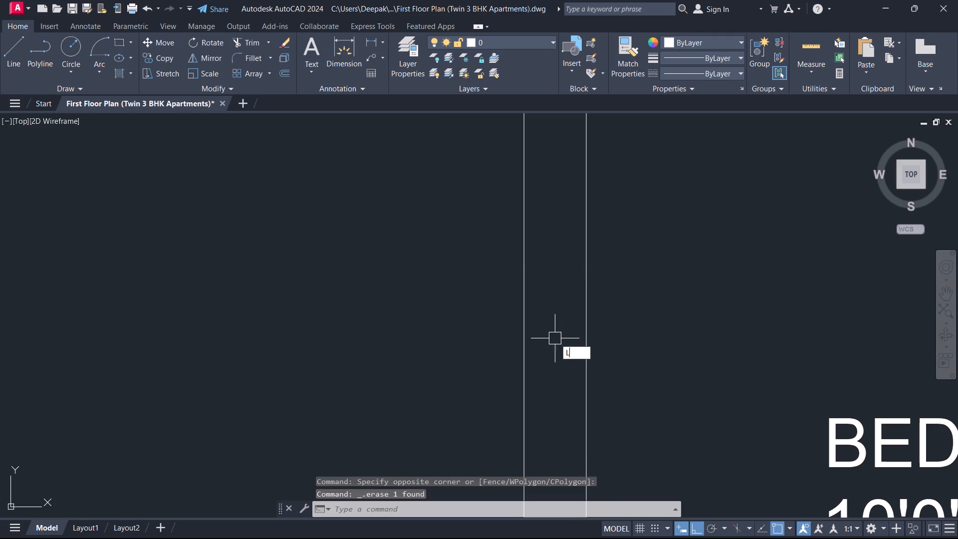
scroll(554, 340, down, 2)
middle_drag(551, 358, 535, 234)
scroll(550, 279, up, 2)
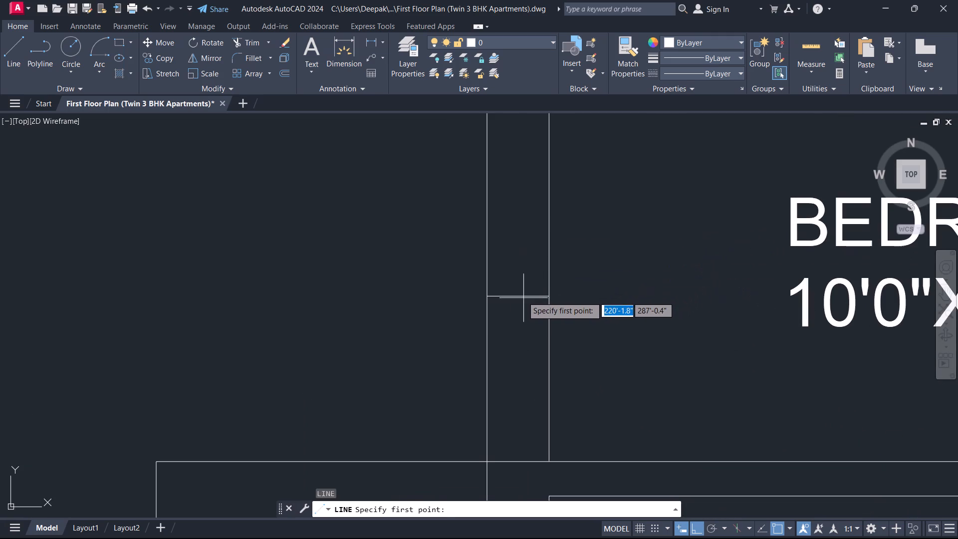
click(520, 295)
scroll(515, 268, down, 3)
middle_drag(515, 268, 523, 425)
scroll(515, 391, down, 1)
scroll(513, 382, up, 2)
scroll(525, 317, up, 2)
click(542, 326)
key(Escape)
Offset the centre line of the window opening in the bedroom above the living room by 1" to both sides.
middle_drag(561, 382, 526, 310)
text(O)
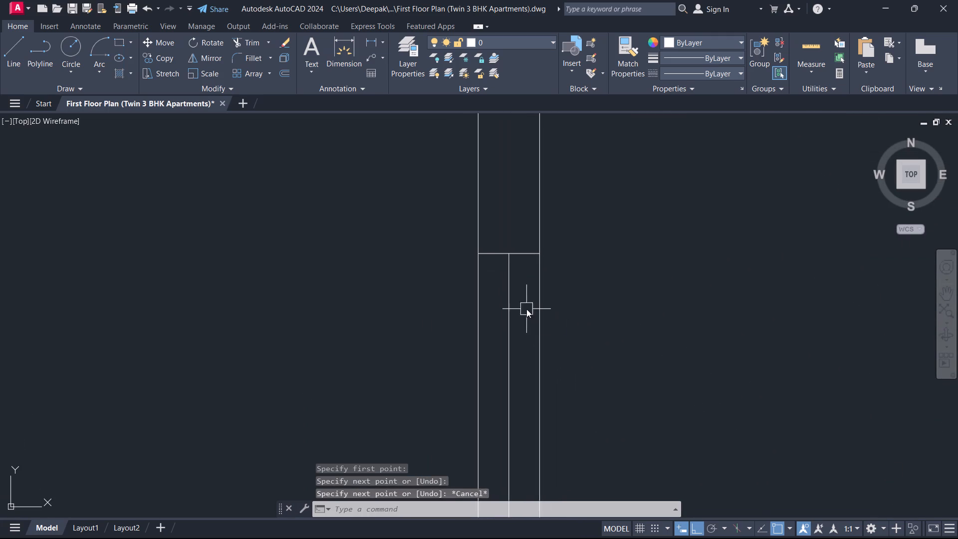
key(space)
key(1)
key(Return)
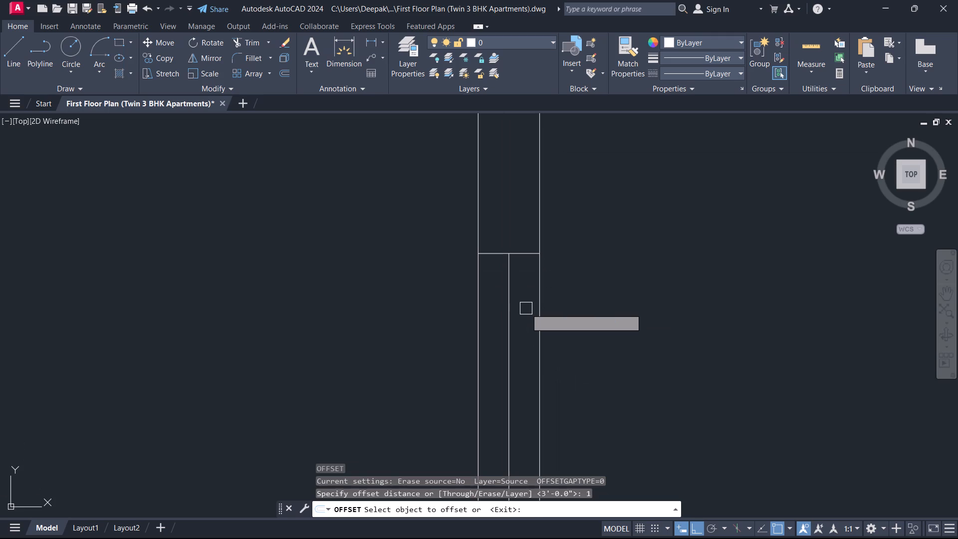
scroll(526, 308, up, 3)
drag(455, 321, 450, 319)
click(397, 321)
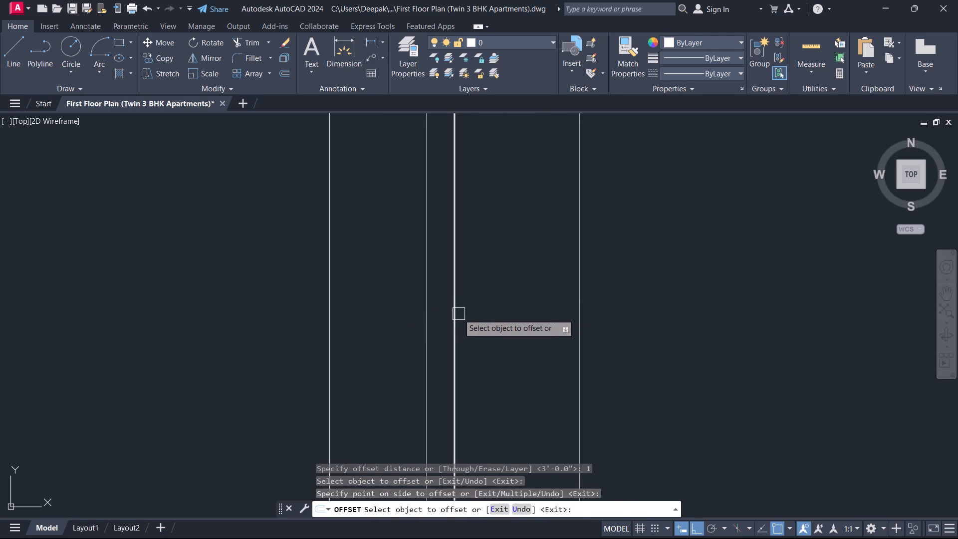
click(459, 314)
click(511, 313)
key(Escape)
Erase the original centre line between the two 1" offset lines in this bedroom's window opening.
click(463, 310)
click(446, 302)
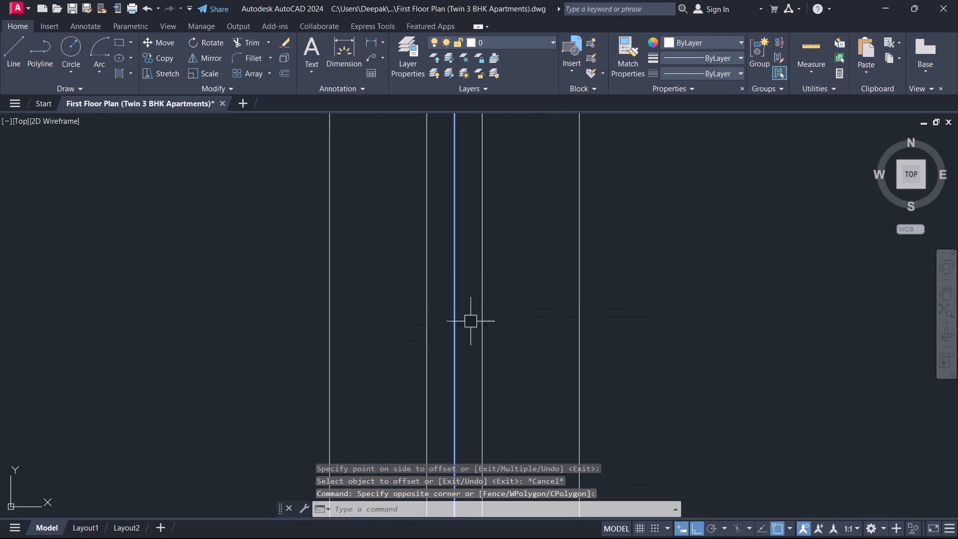
key(Delete)
Draw a vertical line across the bottom outer wall of the 10'0"X11'0" bedroom, starting at the inner wall line's midpoint.
scroll(532, 323, down, 2)
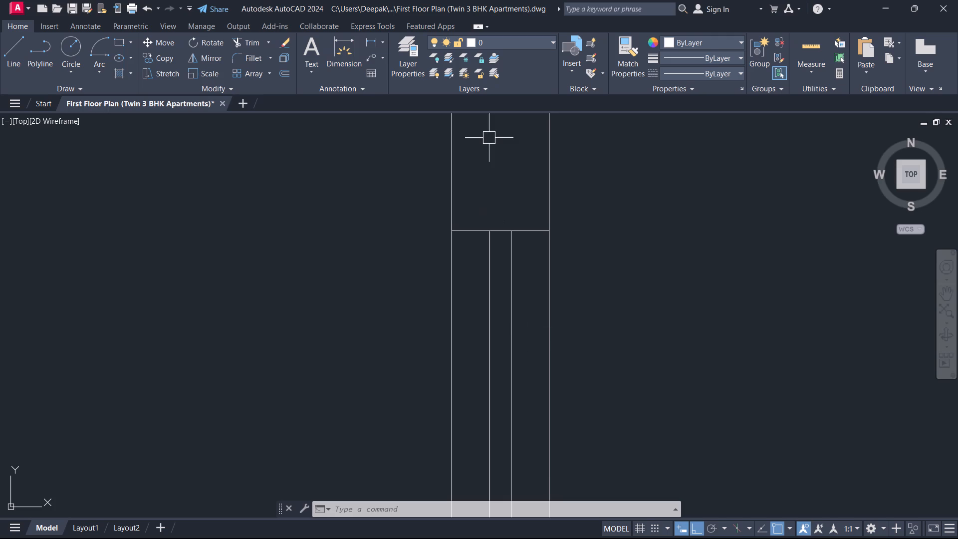
scroll(570, 220, down, 4)
scroll(635, 241, down, 2)
middle_drag(635, 241, 622, 228)
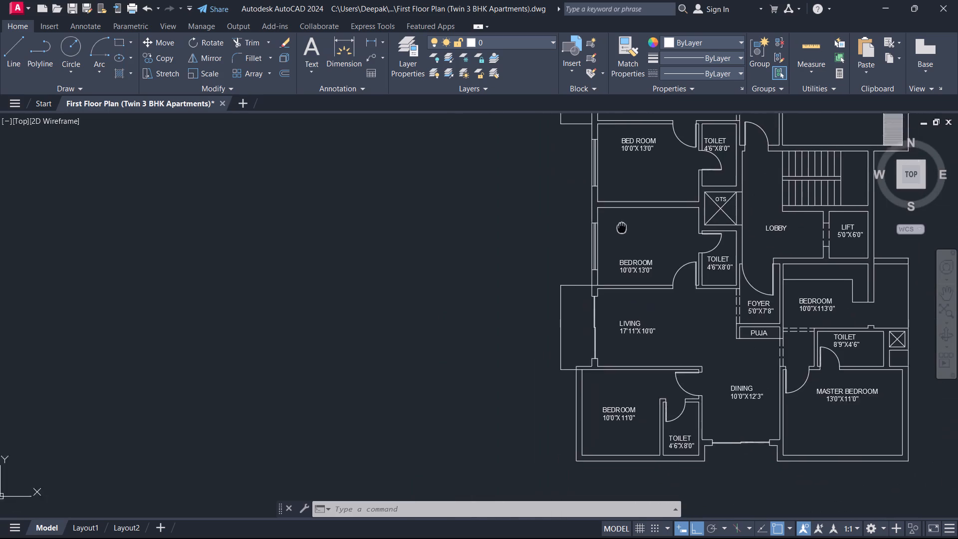
middle_drag(622, 228, 592, 180)
scroll(589, 414, down, 1)
scroll(589, 414, up, 1)
scroll(558, 361, up, 2)
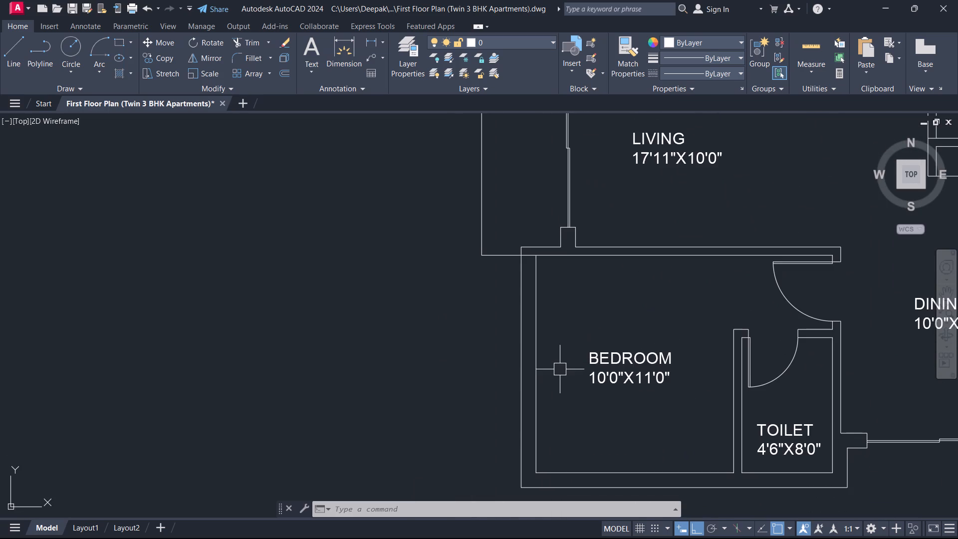
key(l)
key(space)
middle_drag(608, 409, 598, 290)
scroll(630, 355, up, 2)
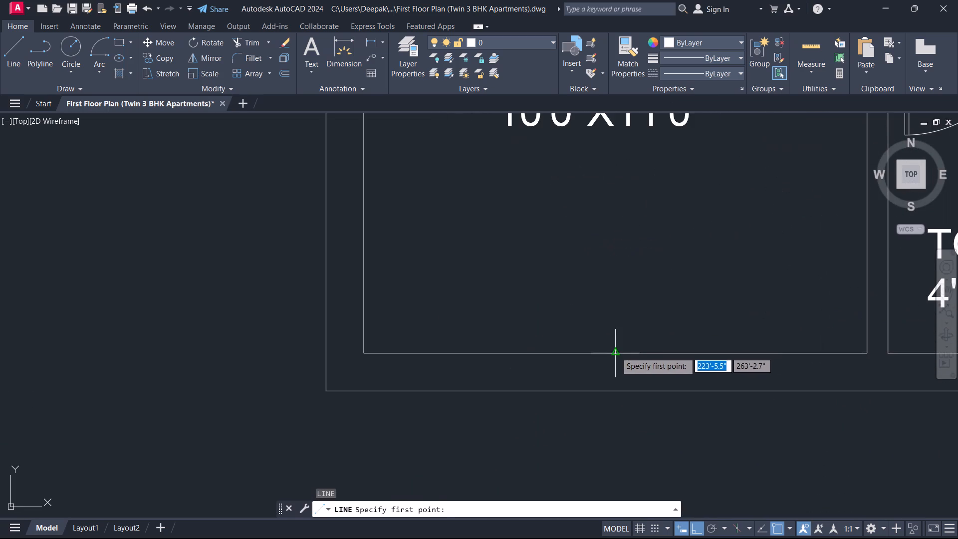
click(615, 352)
click(615, 393)
key(Escape)
Offset the vertical line in the 10'0"X11'0" bedroom's bottom outer wall by 3' to the left and right.
text(O)
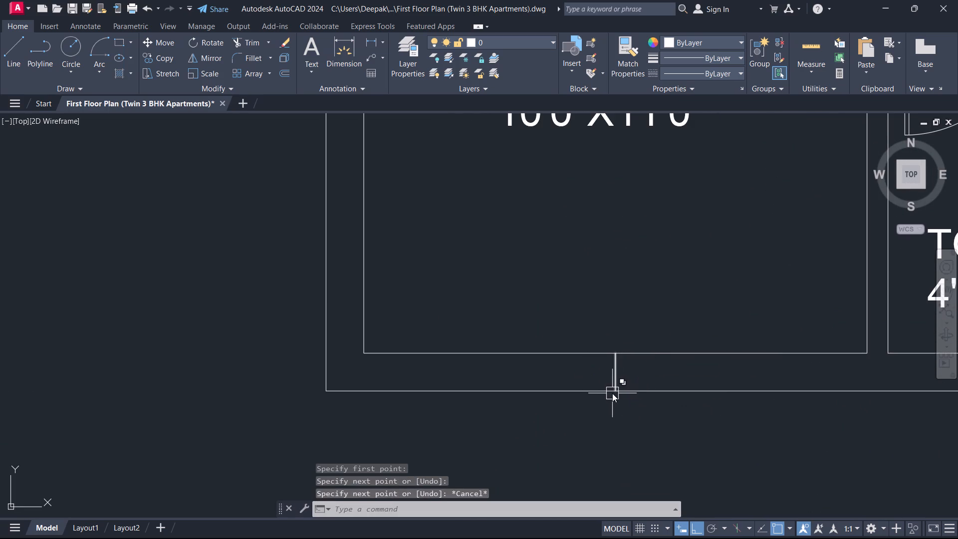
key(space)
text(3')
key(Return)
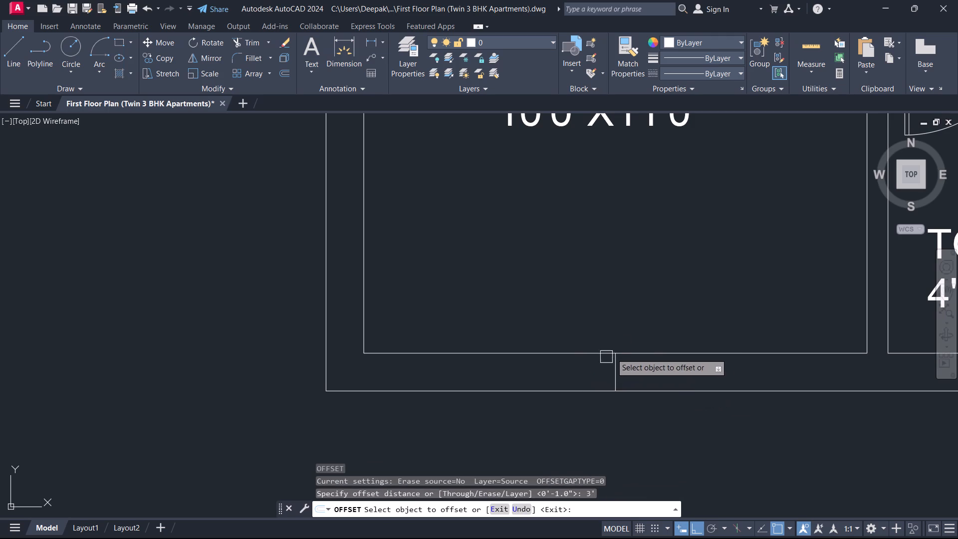
scroll(627, 374, up, 1)
click(610, 366)
click(578, 367)
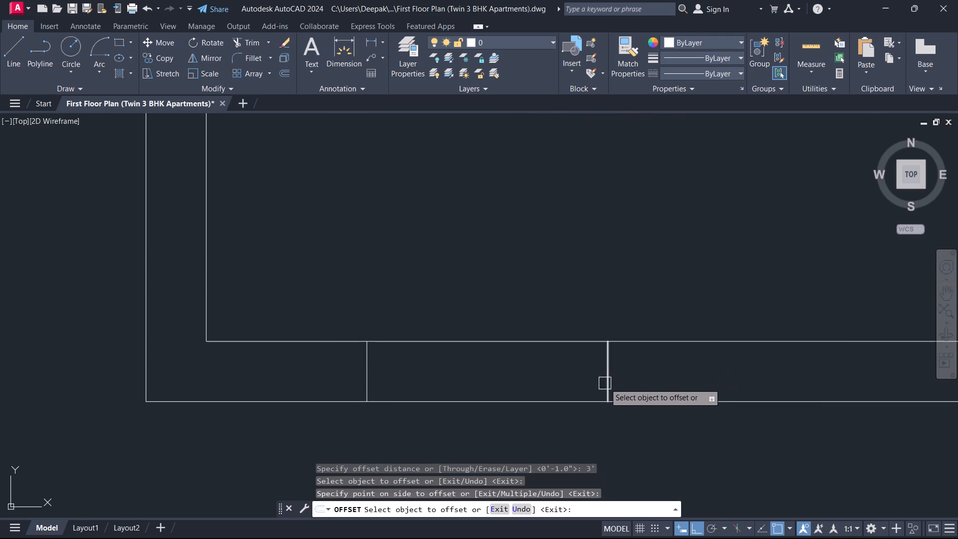
click(608, 384)
click(671, 373)
key(Escape)
Erase the original middle line between the two offset jamb lines in the 10'0"X11'0" bedroom's bottom wall.
click(667, 373)
click(579, 365)
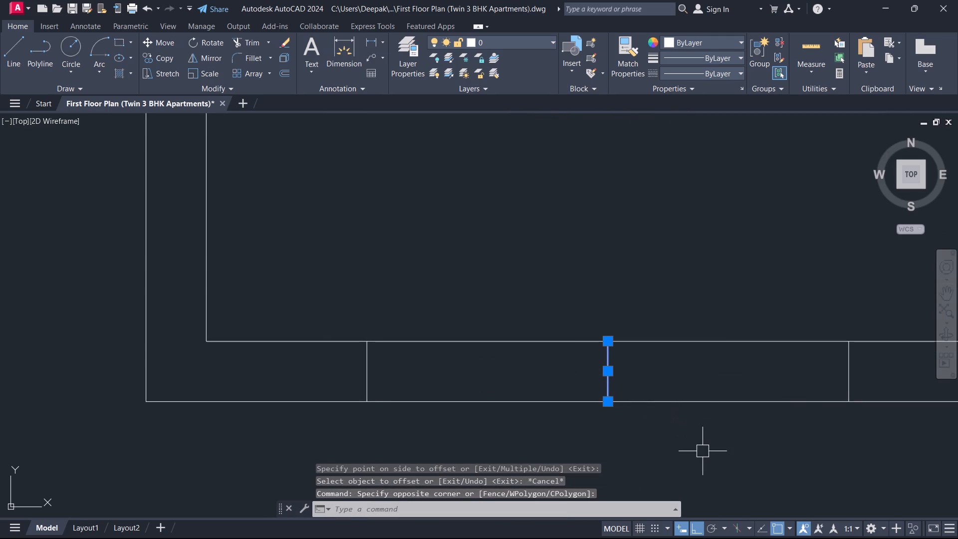
key(Delete)
Draw a horizontal centre line from the right jamb's midpoint to the left jamb's midpoint in the 10'0"X11'0" bedroom's window opening.
text(L)
key(space)
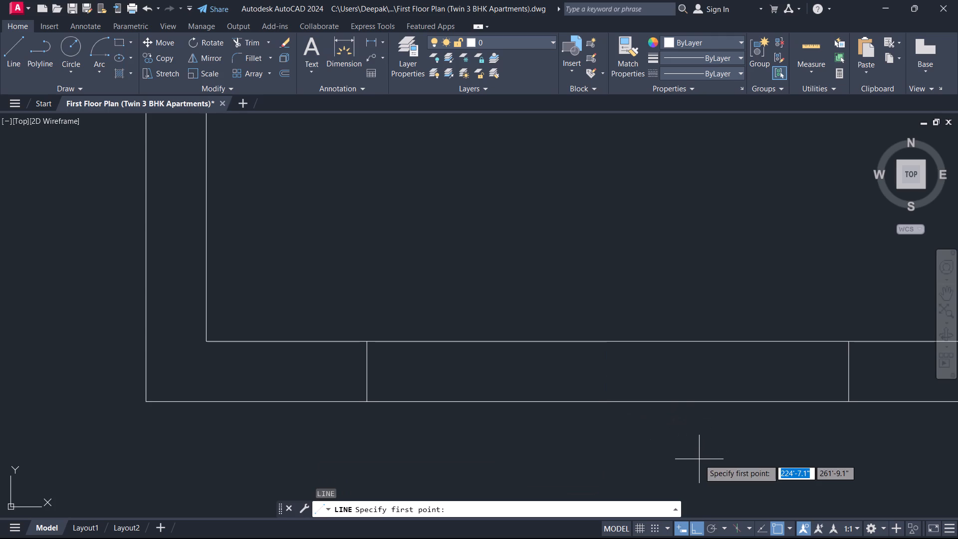
scroll(749, 485, up, 1)
scroll(858, 339, down, 2)
middle_drag(858, 339, 836, 341)
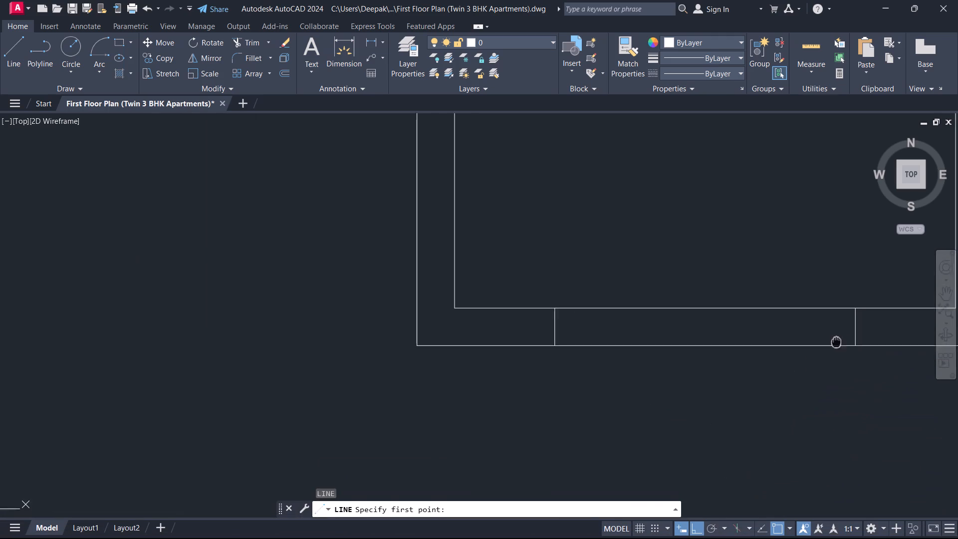
middle_drag(836, 341, 746, 383)
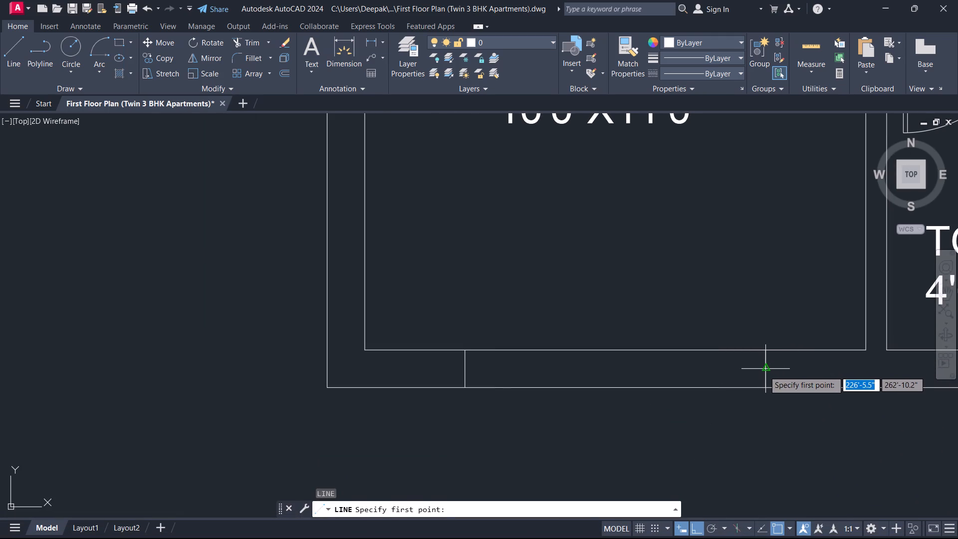
click(764, 371)
click(465, 369)
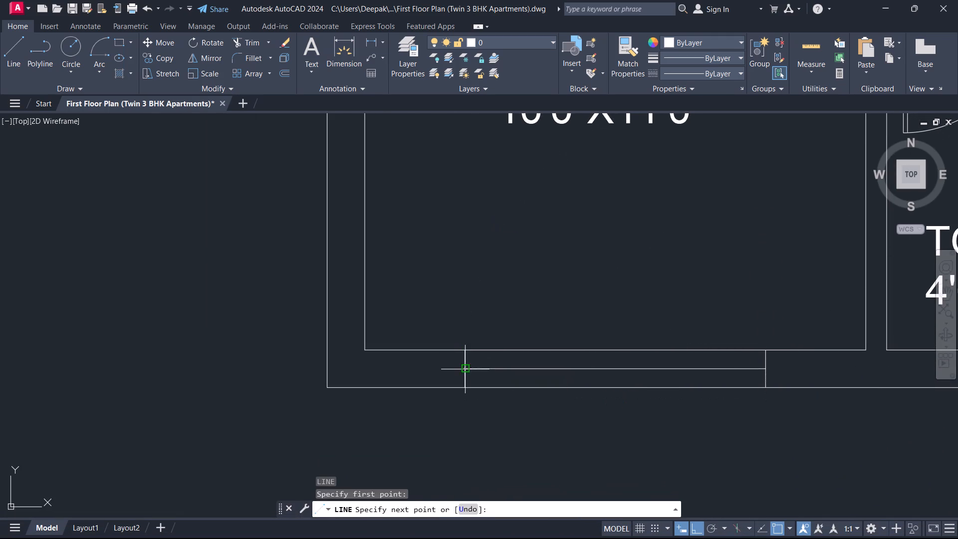
key(Escape)
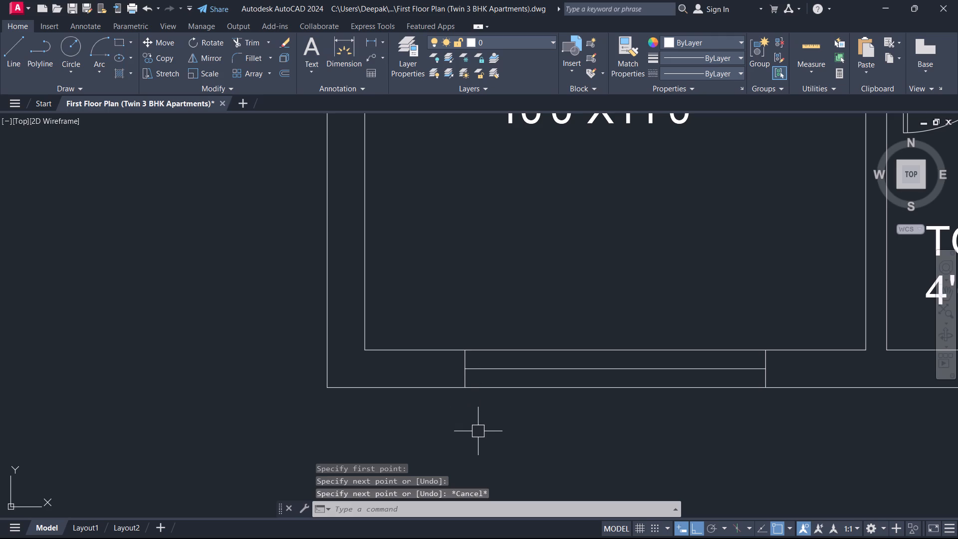
Offset the centre line in the 10'0"X11'0" bedroom's window opening by 1" upward and downward.
text(O)
key(space)
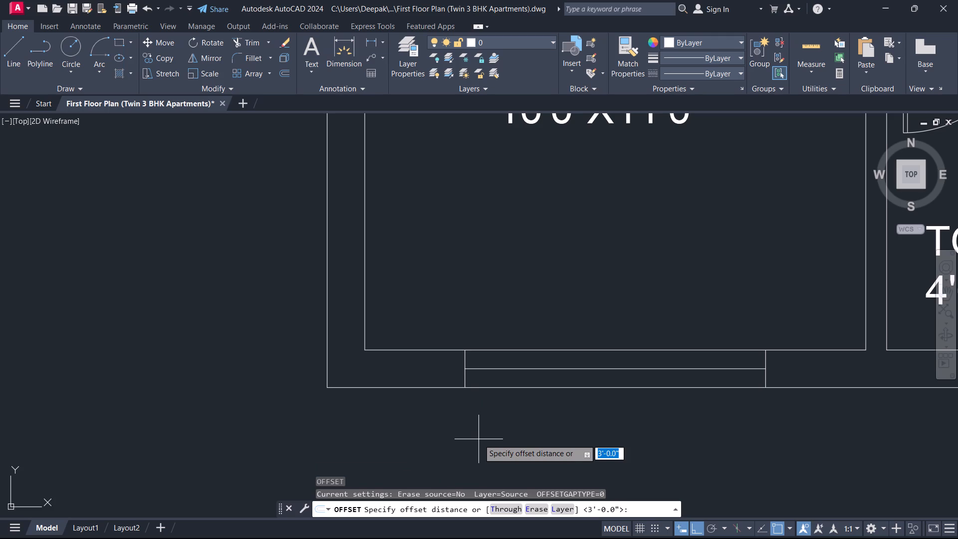
key(1)
key(Return)
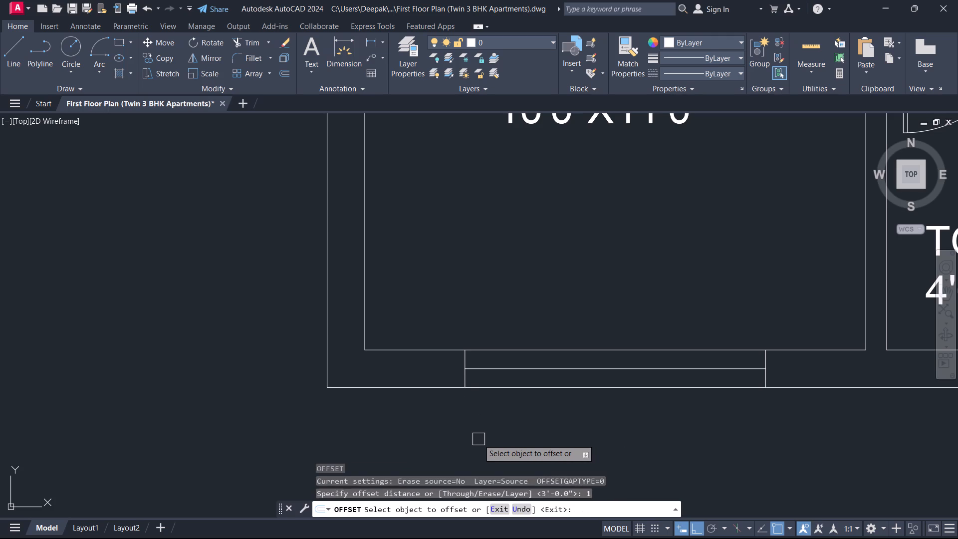
scroll(498, 376, up, 2)
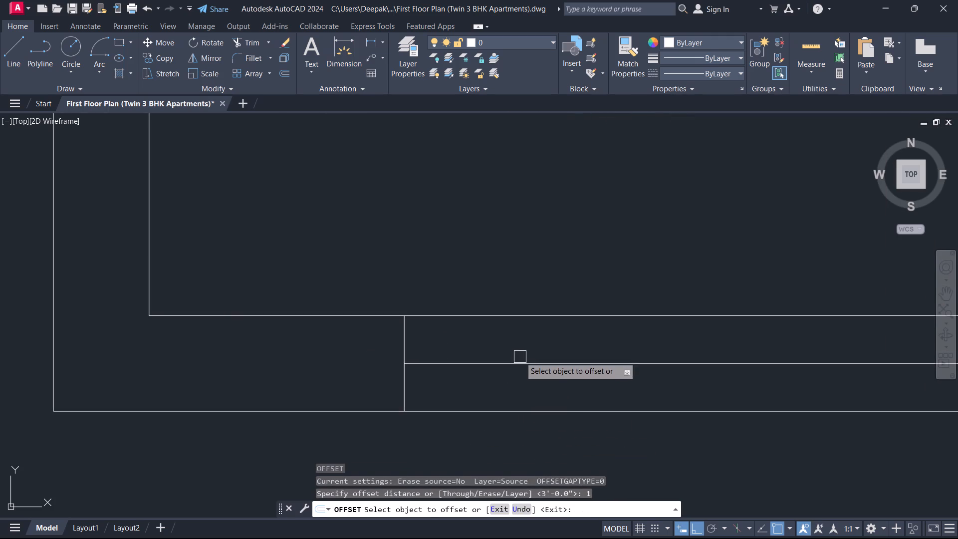
click(520, 357)
click(524, 323)
click(521, 367)
click(515, 336)
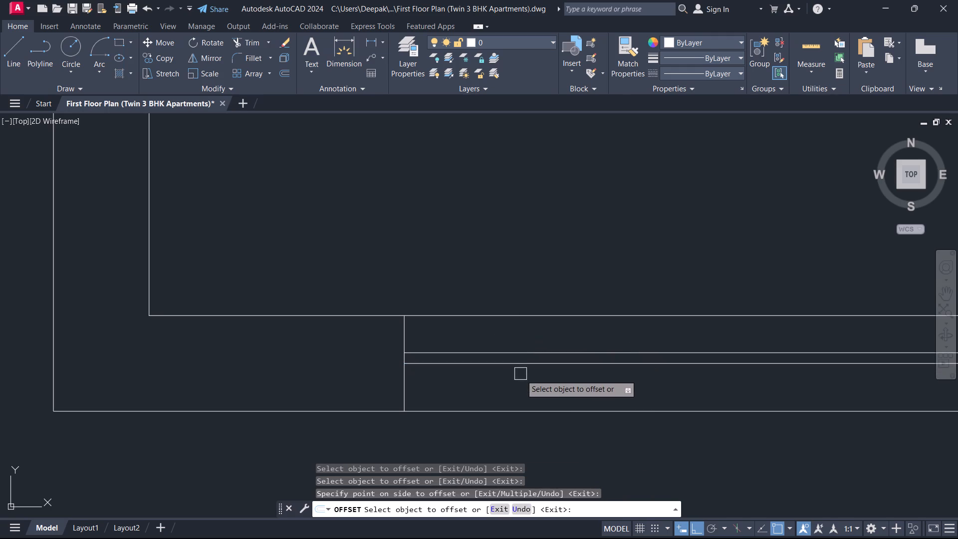
click(521, 367)
click(509, 396)
key(Escape)
Erase the original centre line between the two 1" offset lines in the 10'0"X11'0" bedroom's window opening.
scroll(517, 366, up, 3)
click(517, 364)
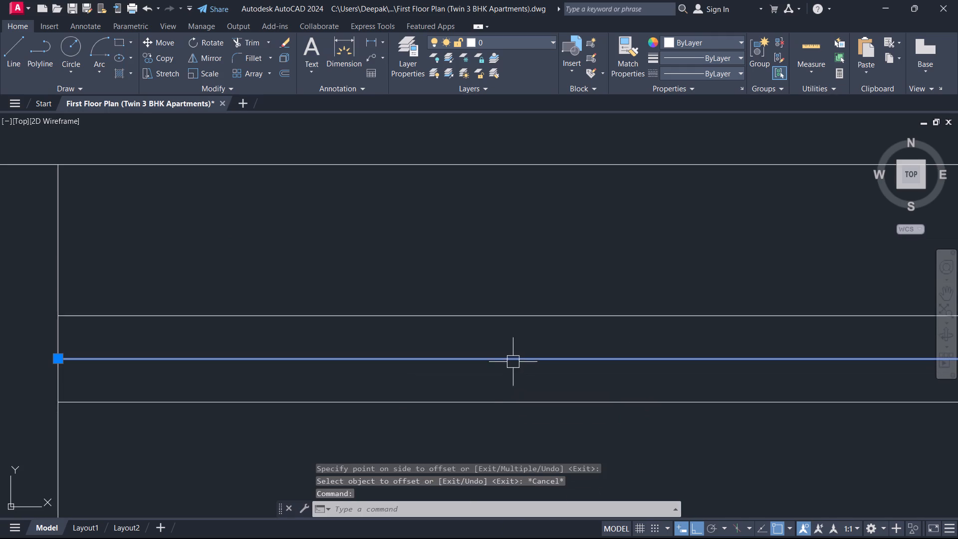
key(Delete)
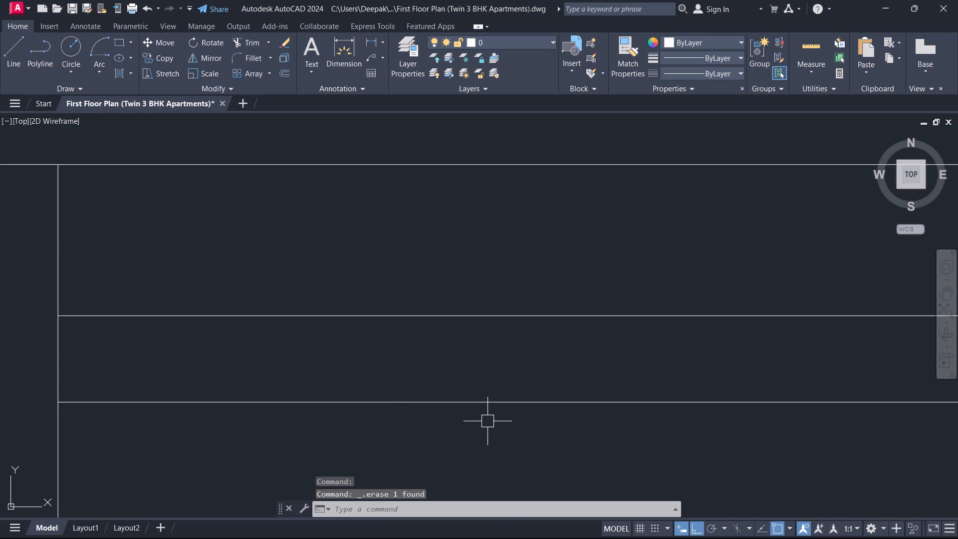
scroll(558, 318, down, 3)
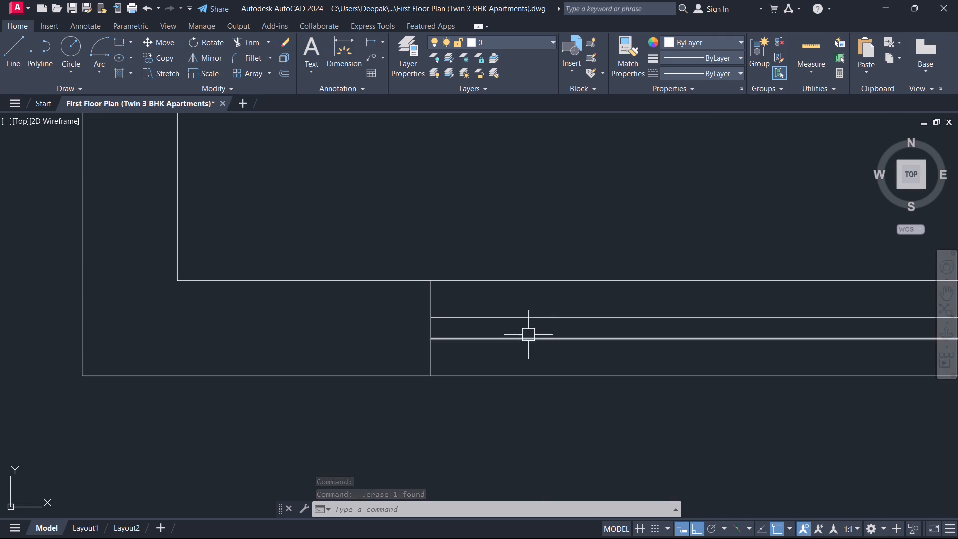
Draw a vertical line across the bottom wall of the 4'6"X8'0" toilet, from the inner wall line's midpoint to the outer wall line.
scroll(540, 371, down, 2)
middle_drag(592, 323, 486, 298)
scroll(491, 295, down, 2)
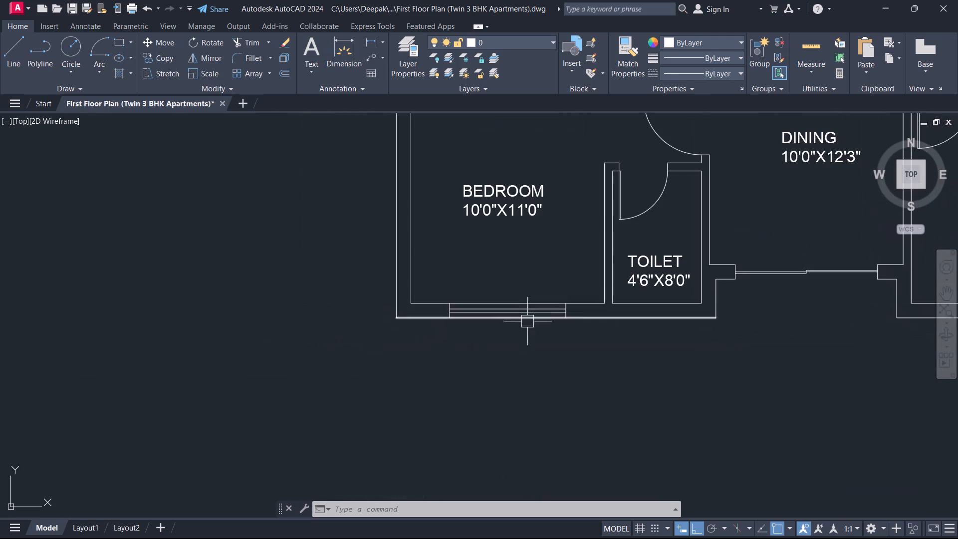
middle_drag(547, 238, 492, 222)
scroll(492, 222, down, 2)
scroll(570, 229, up, 2)
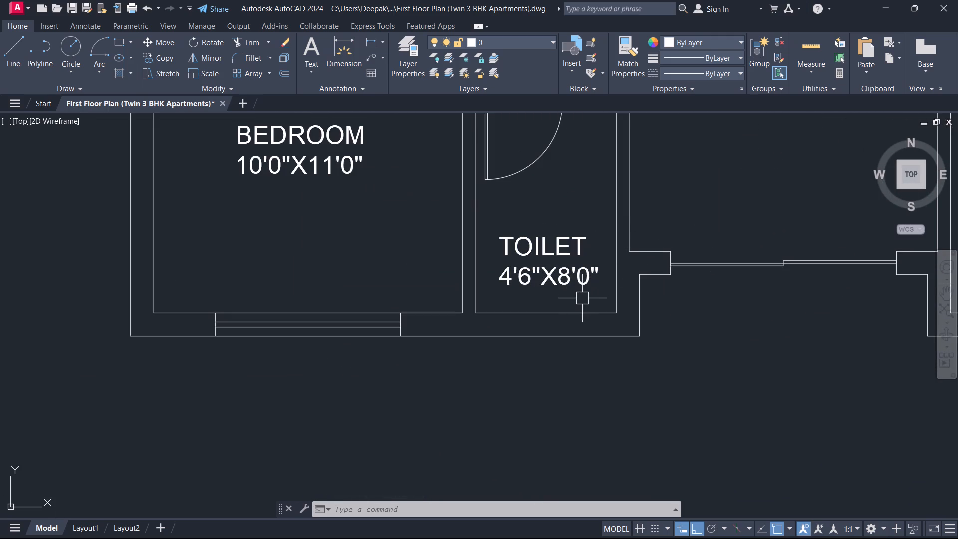
text(L)
key(space)
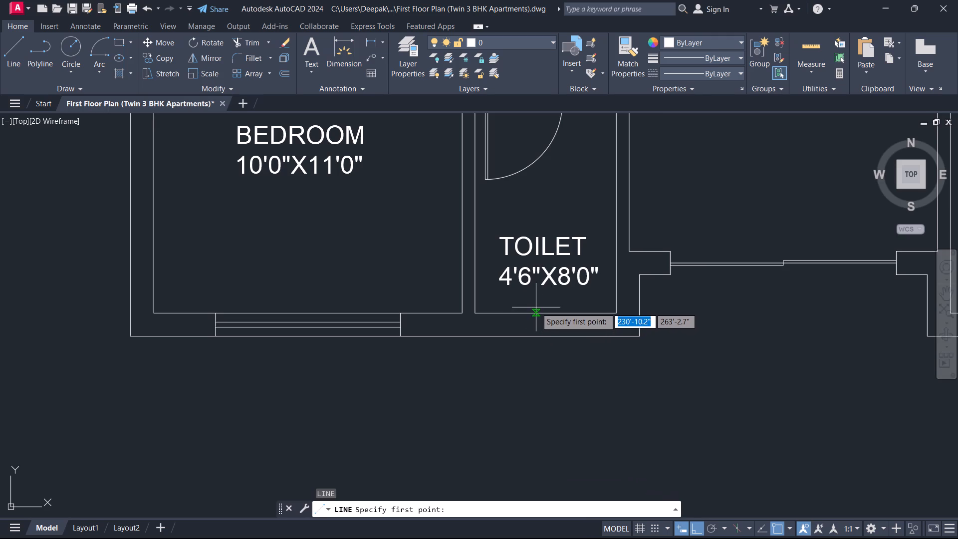
click(550, 310)
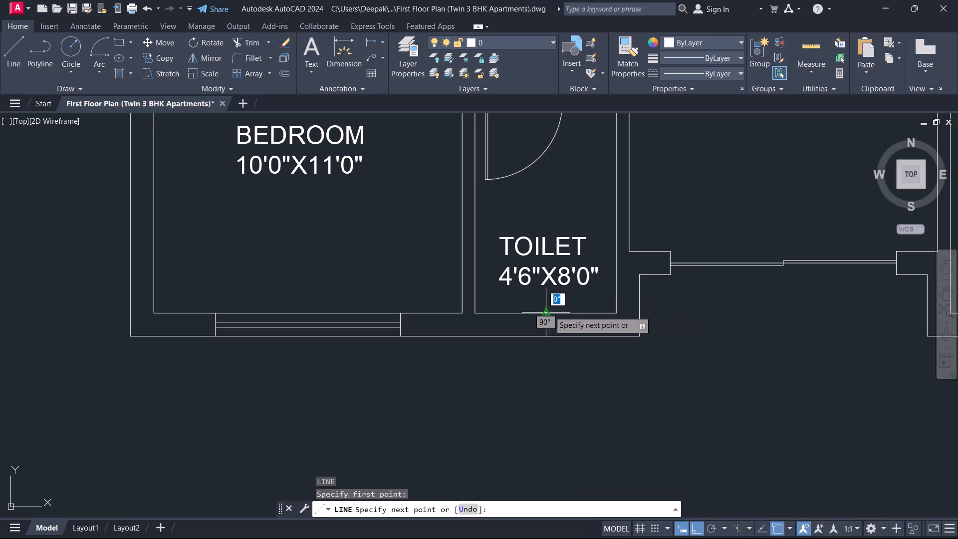
click(543, 337)
key(Escape)
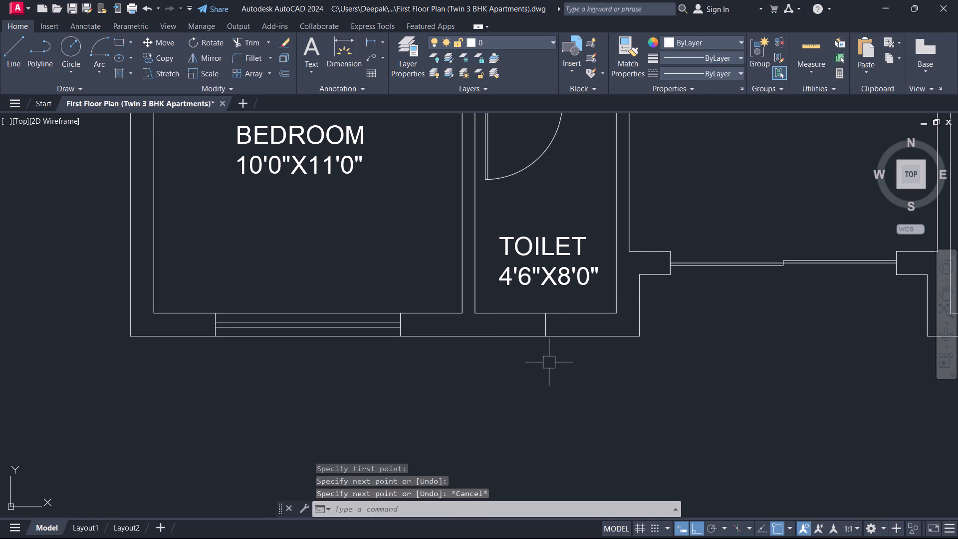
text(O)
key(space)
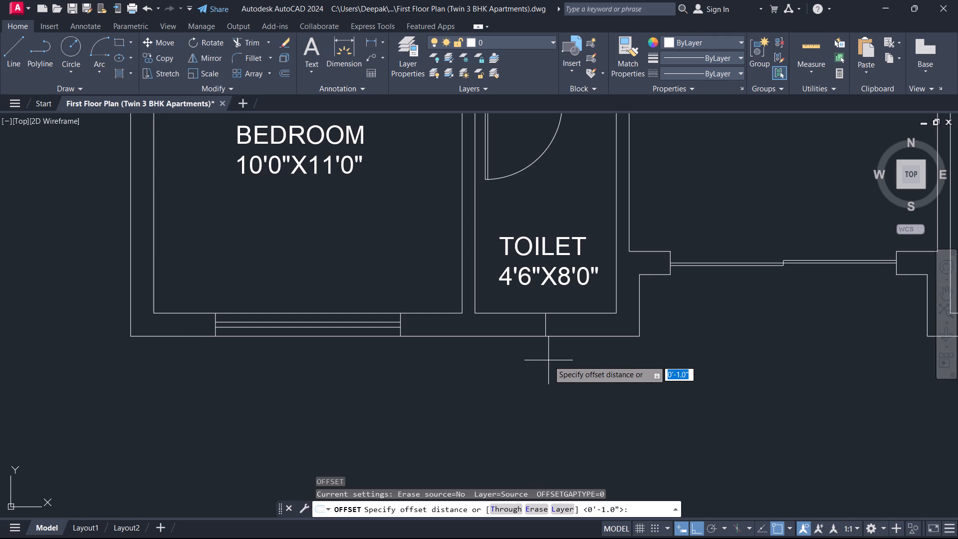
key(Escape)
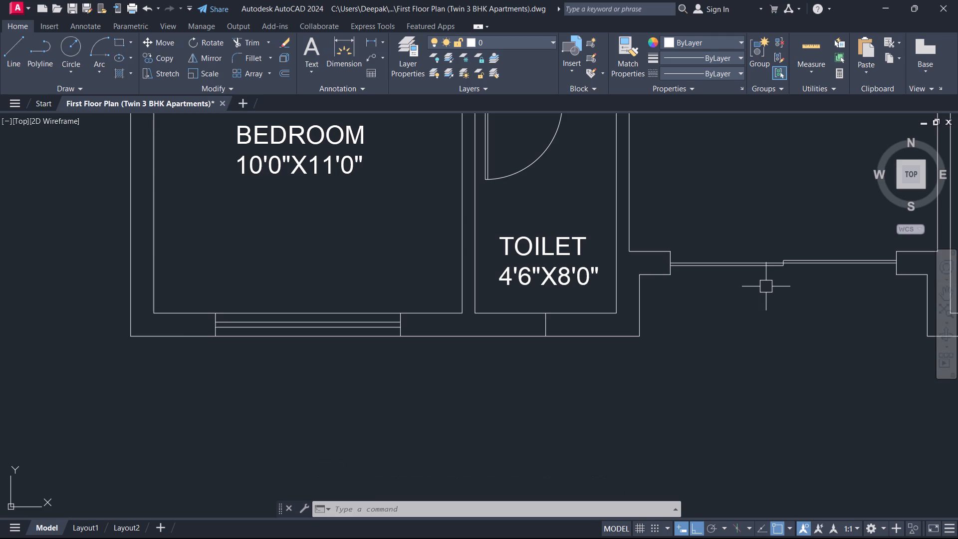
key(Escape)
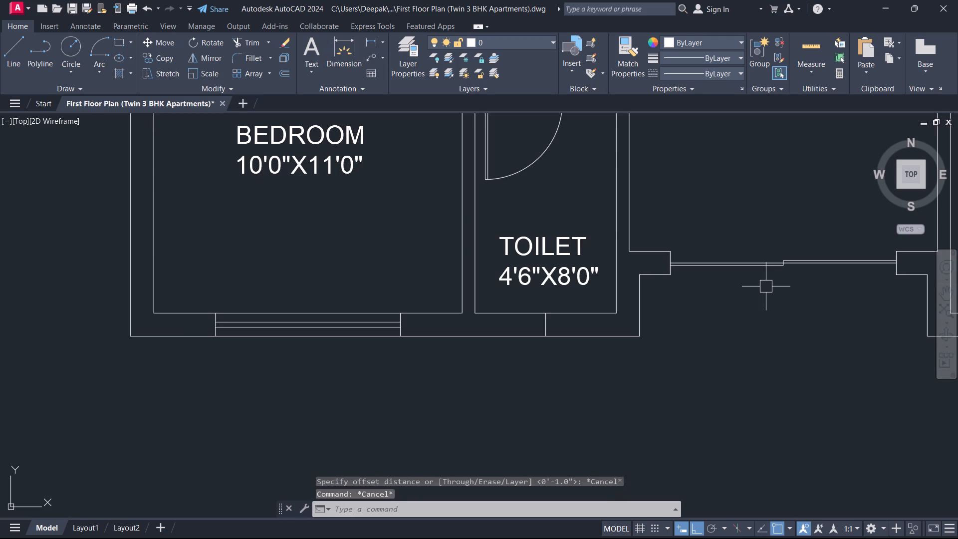
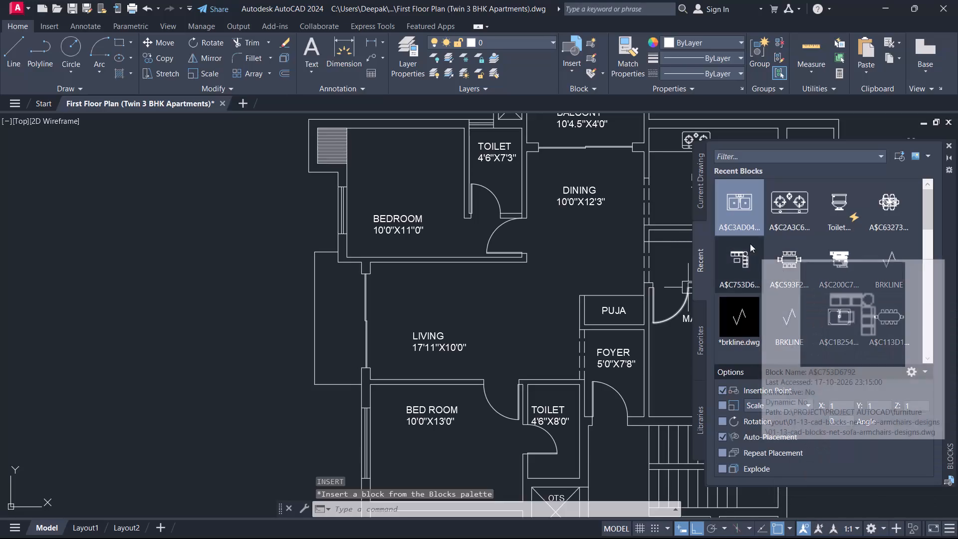
Insert the six-chair dining table block A$C63273 in the empty area west of the floor plan.
click(893, 198)
click(226, 258)
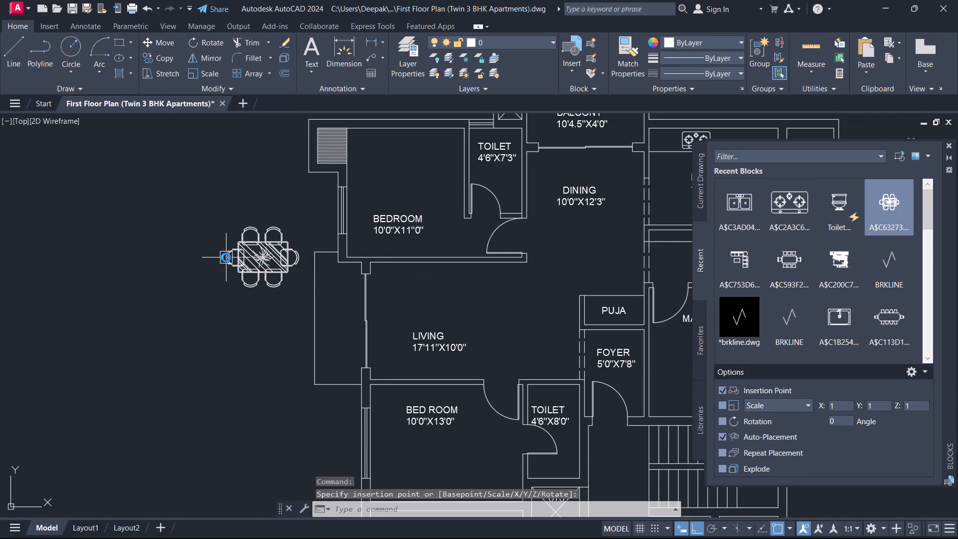
click(952, 144)
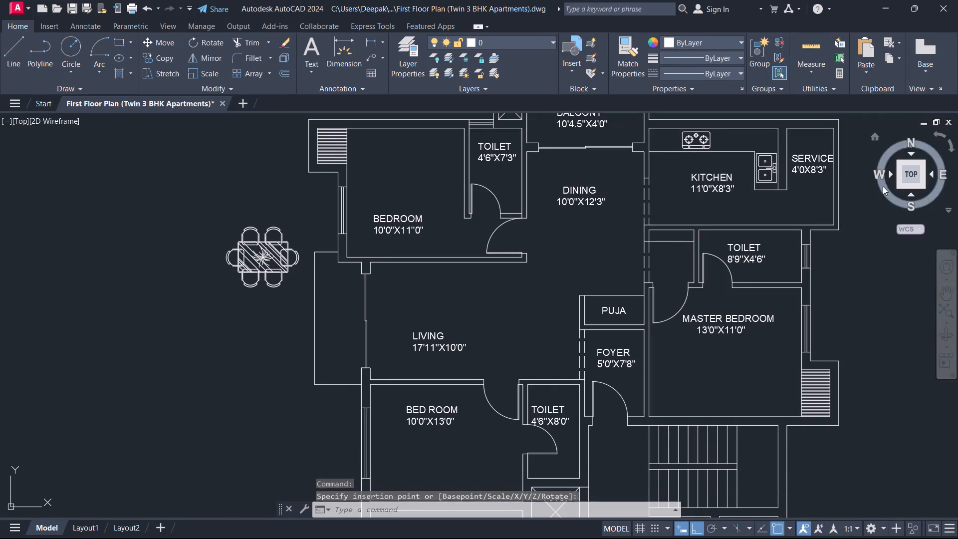
Move the inserted dining table block farther west, away from the floor plan.
scroll(336, 311, down, 1)
middle_drag(292, 309, 566, 290)
scroll(292, 309, up, 1)
drag(568, 289, 561, 283)
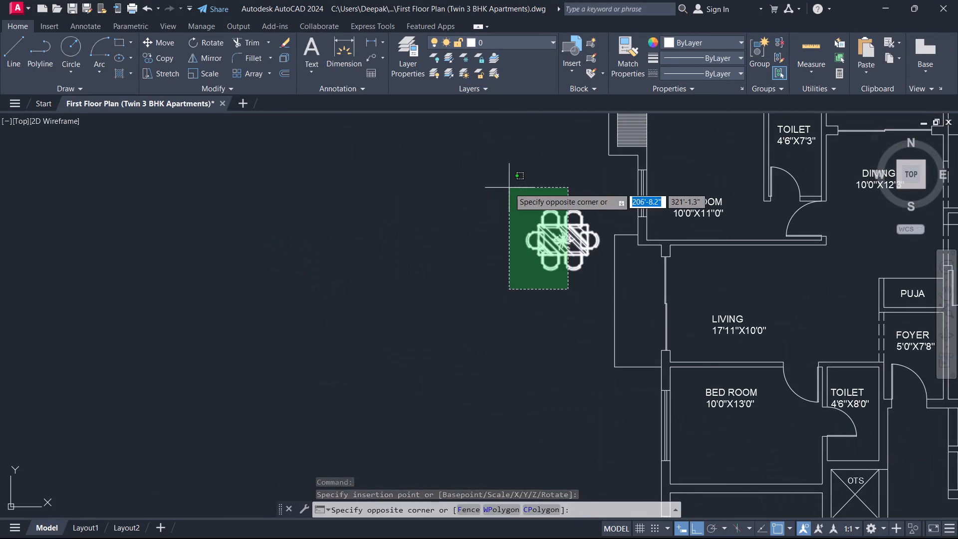
click(509, 188)
text(M)
key(space)
click(503, 245)
click(412, 263)
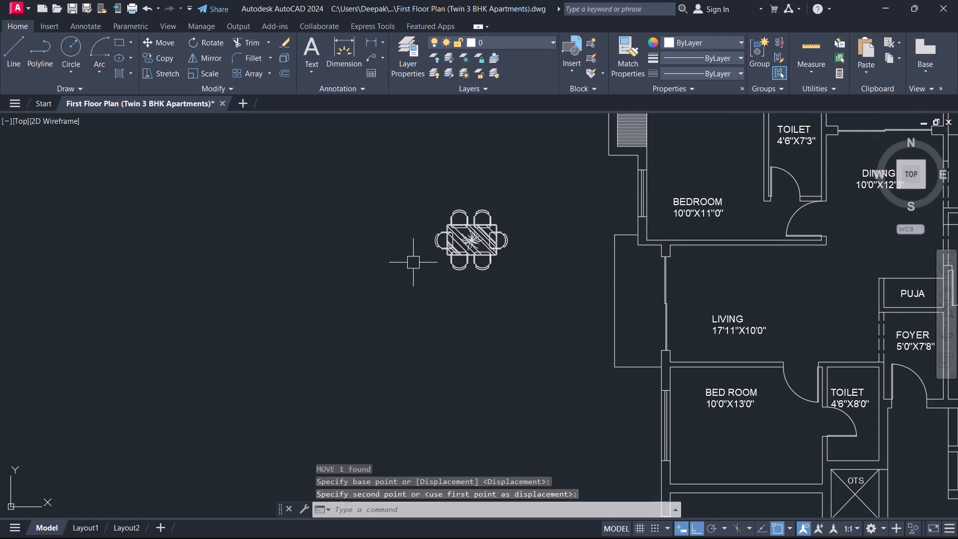
key(Escape)
Rotate the dining table block 270° so its long side runs vertically.
drag(486, 291, 474, 277)
click(425, 212)
text(RO)
key(space)
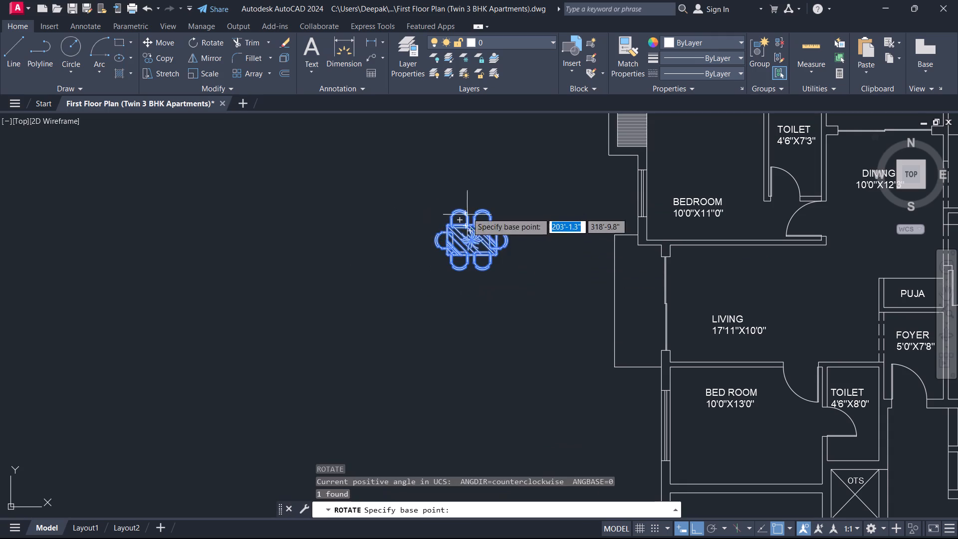
click(469, 196)
click(473, 302)
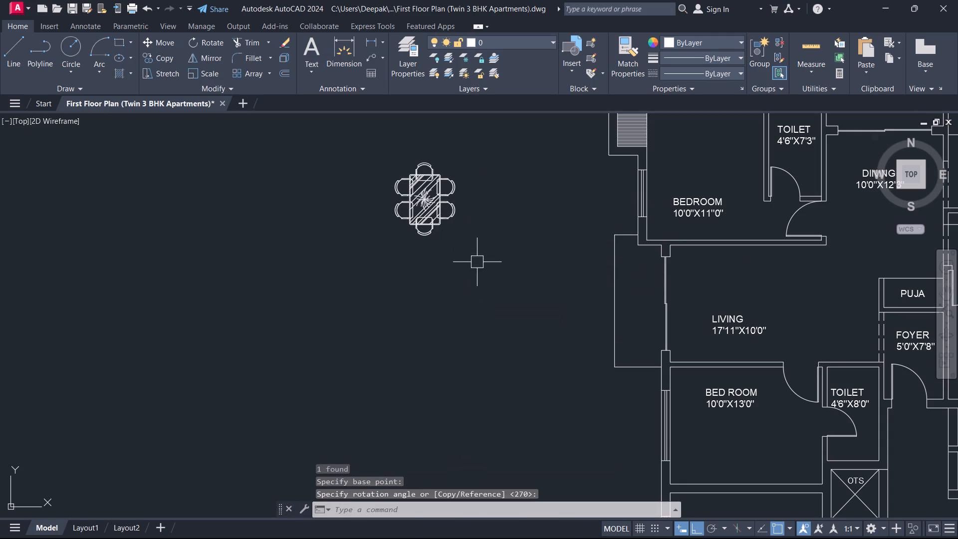
Copy the rotated dining table block into the 10'0"X12'3" dining room, over its room label, with Ortho off.
drag(478, 260, 464, 251)
click(363, 167)
text(CO)
key(space)
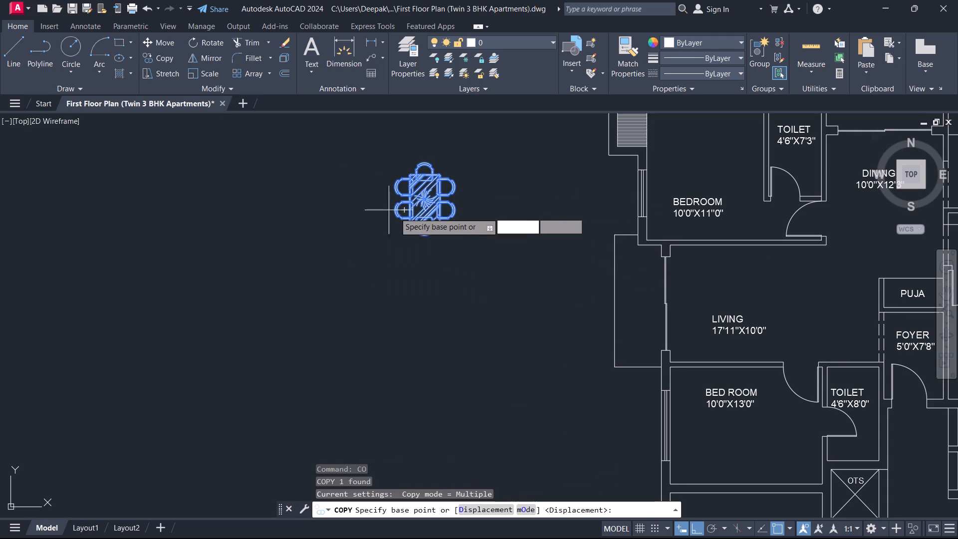
click(420, 205)
key(F8)
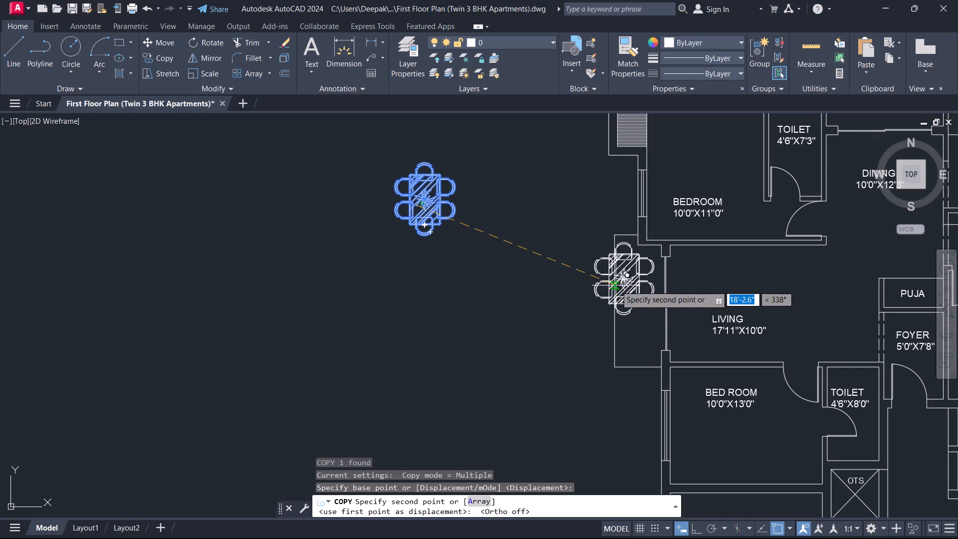
scroll(781, 321, down, 1)
middle_drag(780, 321, 571, 353)
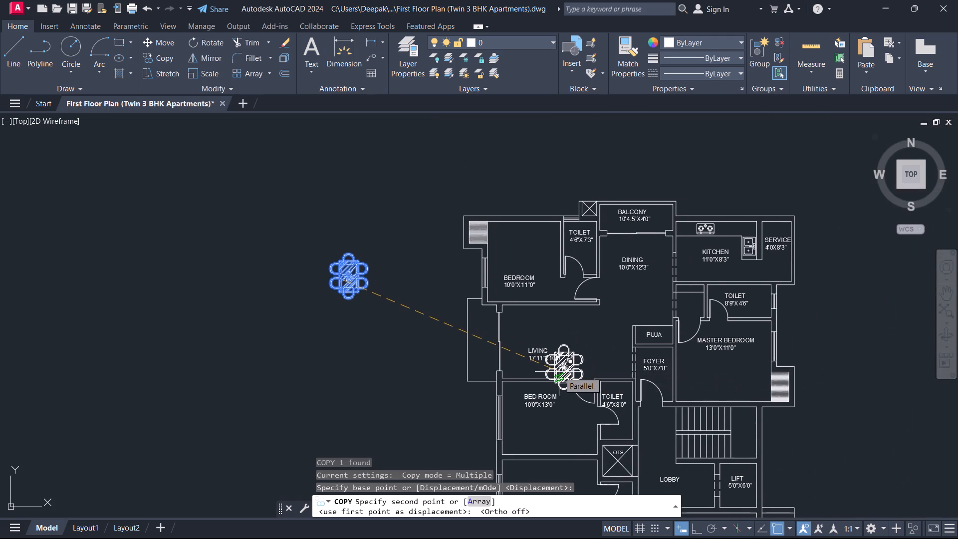
scroll(619, 286, up, 3)
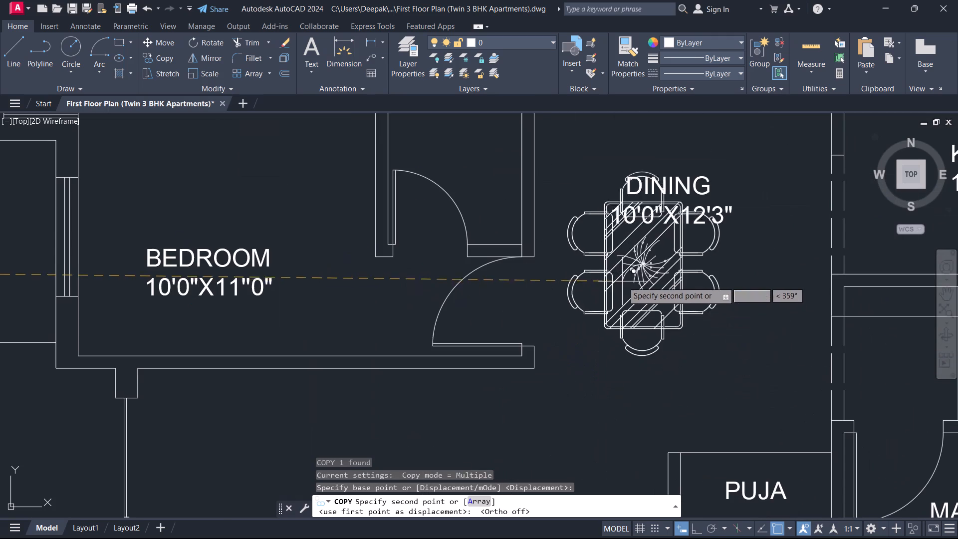
middle_drag(651, 323, 634, 420)
scroll(651, 323, up, 1)
scroll(632, 396, up, 1)
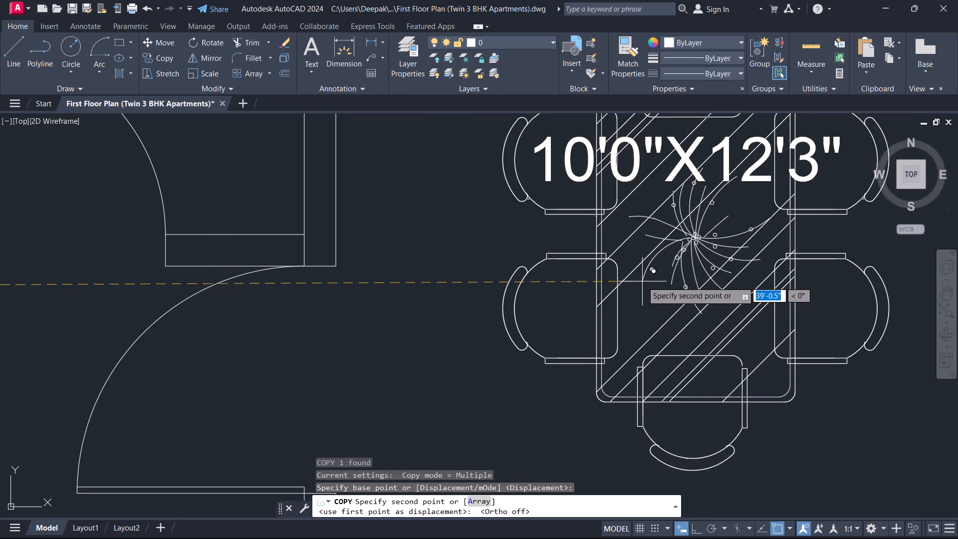
scroll(642, 281, down, 3)
middle_drag(642, 281, 535, 417)
scroll(535, 417, up, 2)
click(542, 396)
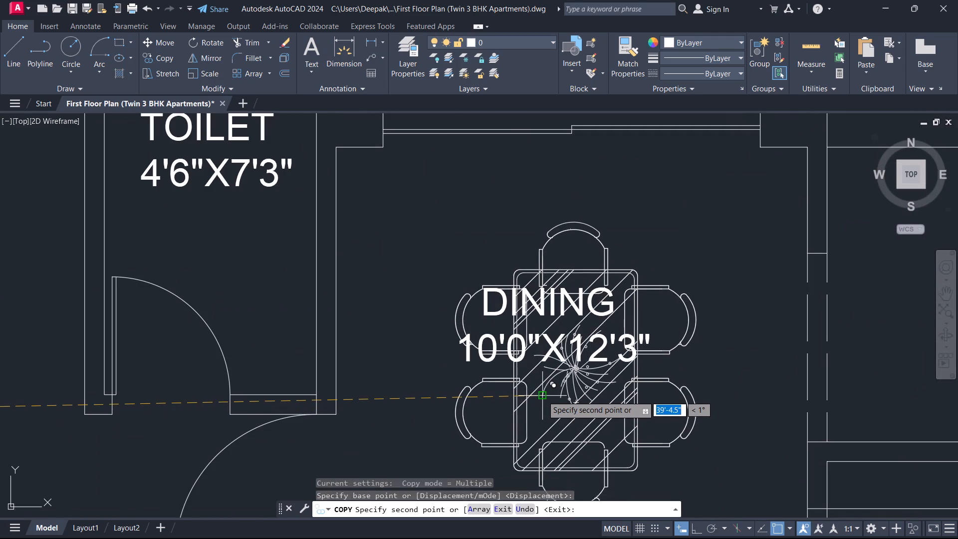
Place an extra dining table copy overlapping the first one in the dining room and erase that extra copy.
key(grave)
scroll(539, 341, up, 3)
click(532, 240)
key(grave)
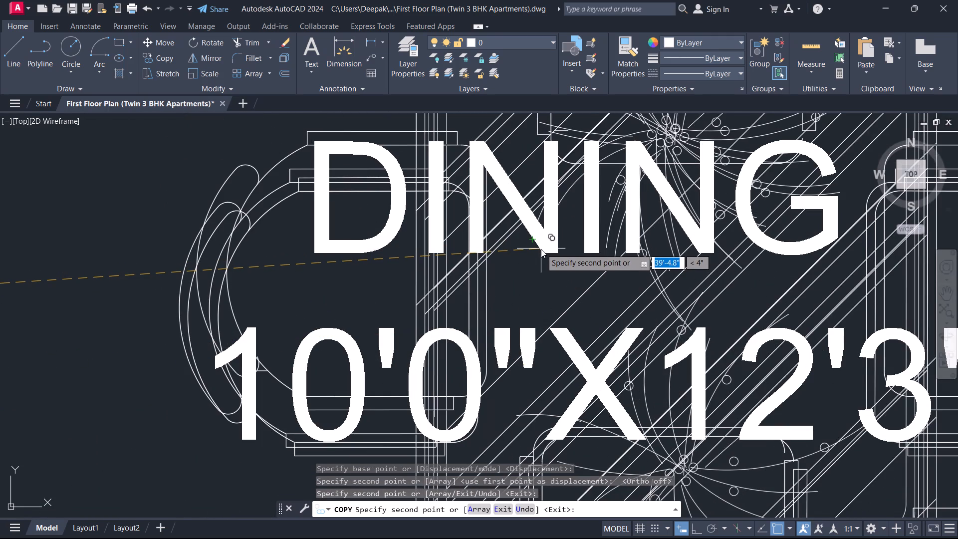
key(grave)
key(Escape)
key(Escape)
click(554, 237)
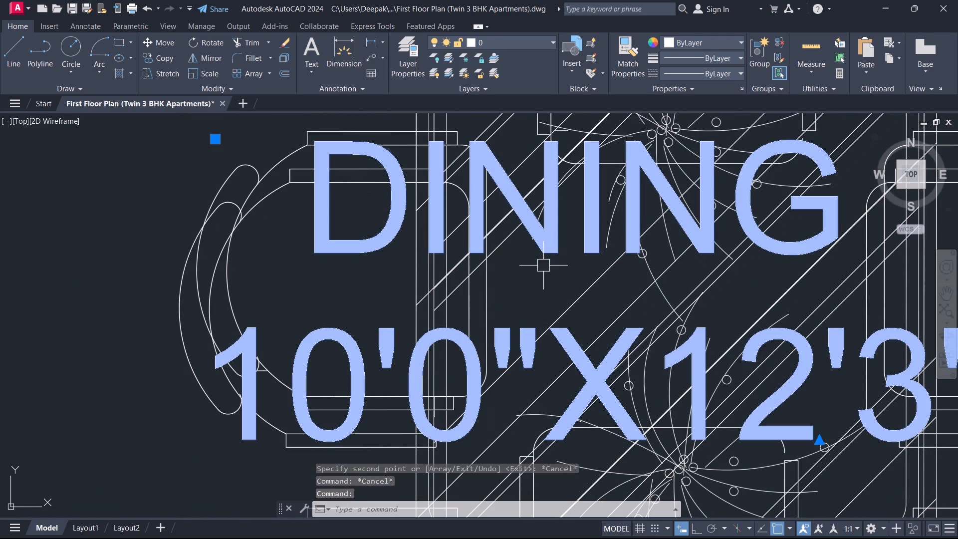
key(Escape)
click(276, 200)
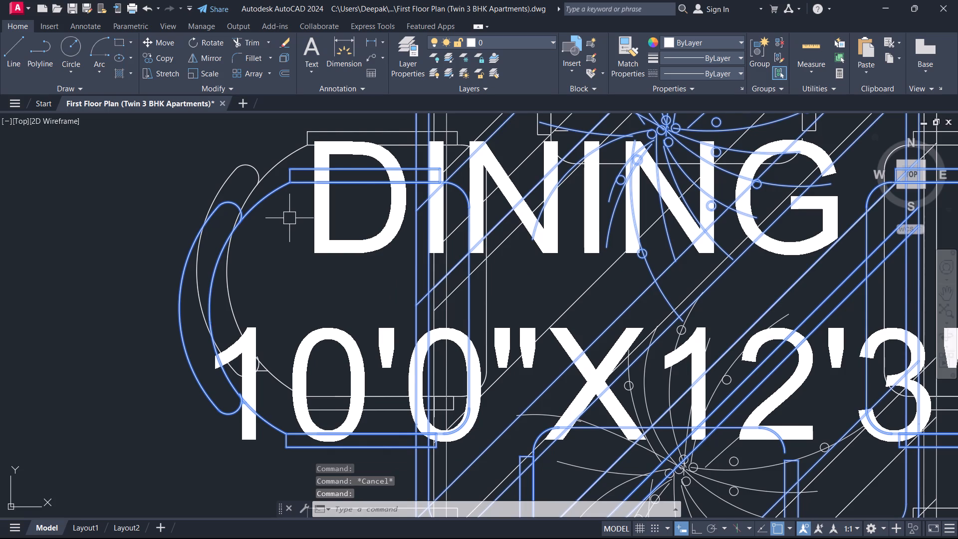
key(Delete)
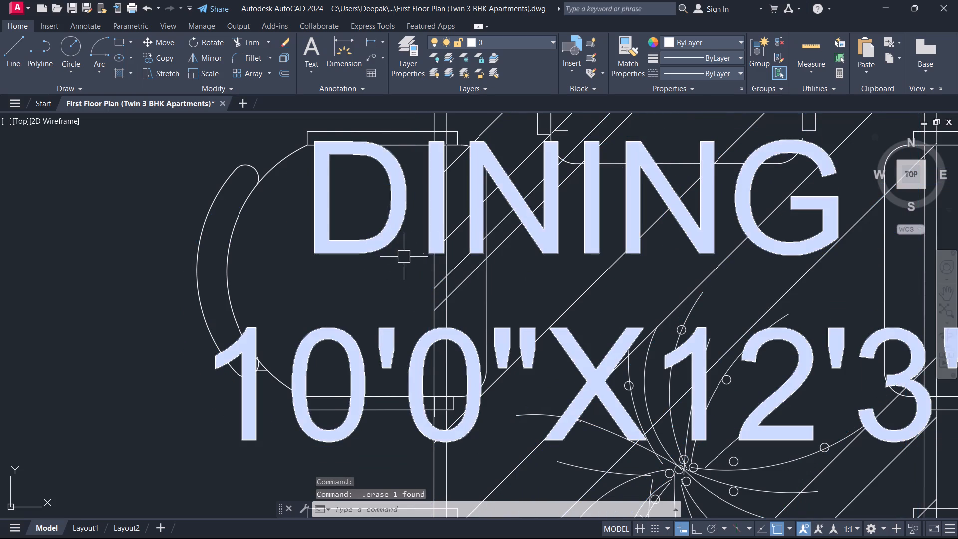
Move the DINING 10'0"X12'3" label just below the dining table.
click(378, 226)
text(M)
key(space)
click(327, 246)
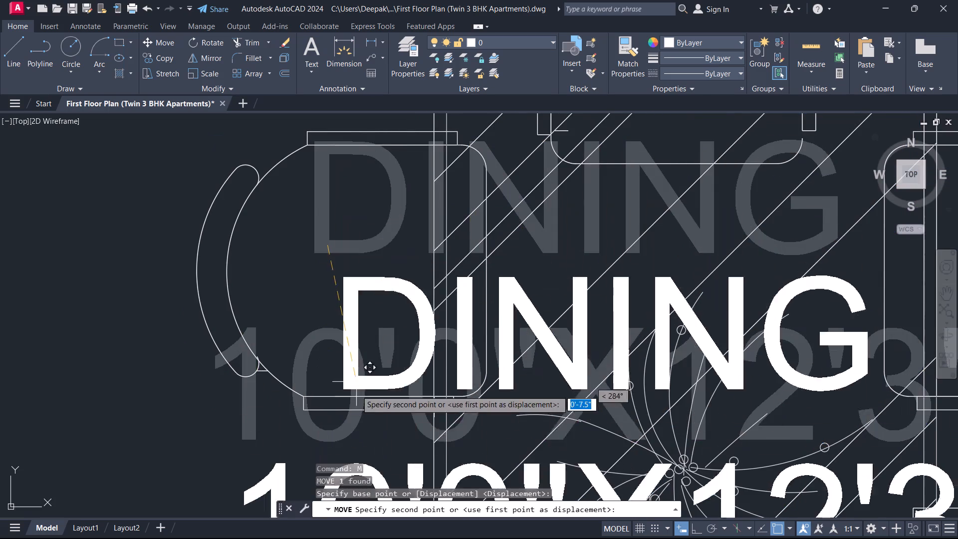
scroll(414, 404, down, 2)
middle_drag(414, 404, 402, 286)
scroll(402, 286, down, 1)
scroll(397, 338, down, 2)
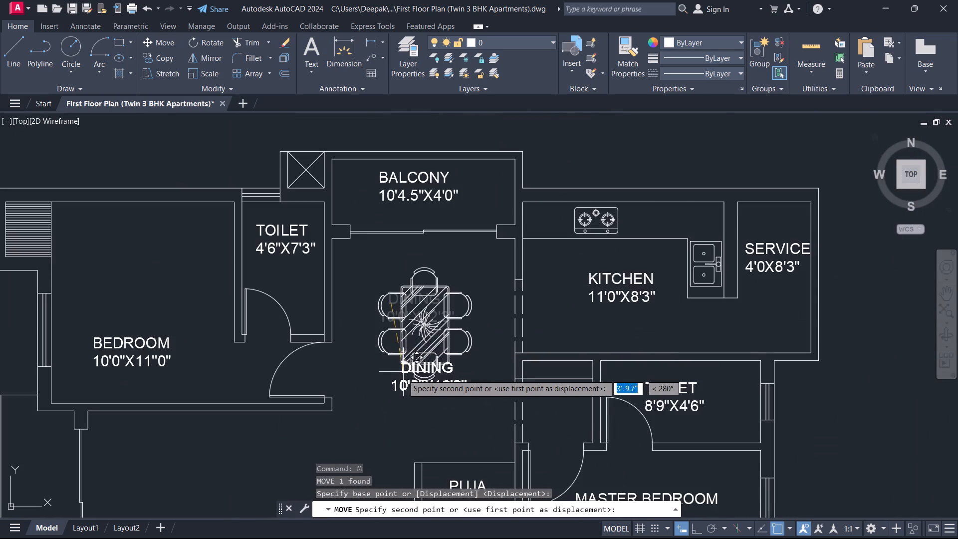
scroll(401, 391, up, 2)
click(401, 395)
key(Escape)
scroll(426, 368, down, 1)
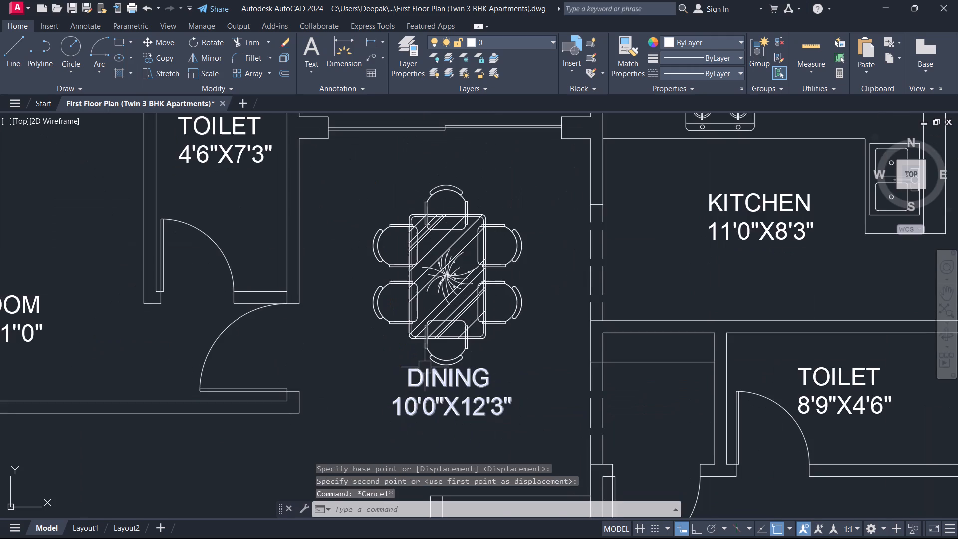
middle_drag(425, 367, 466, 319)
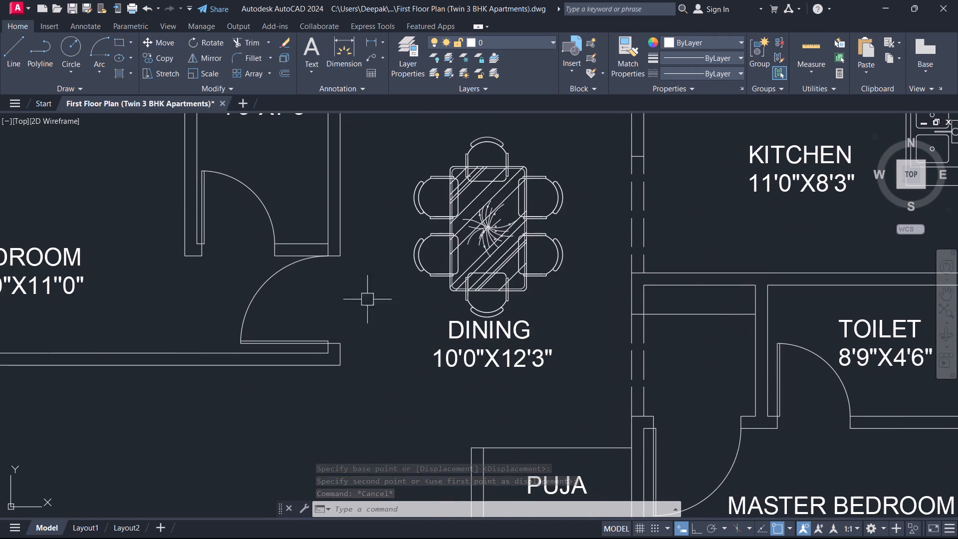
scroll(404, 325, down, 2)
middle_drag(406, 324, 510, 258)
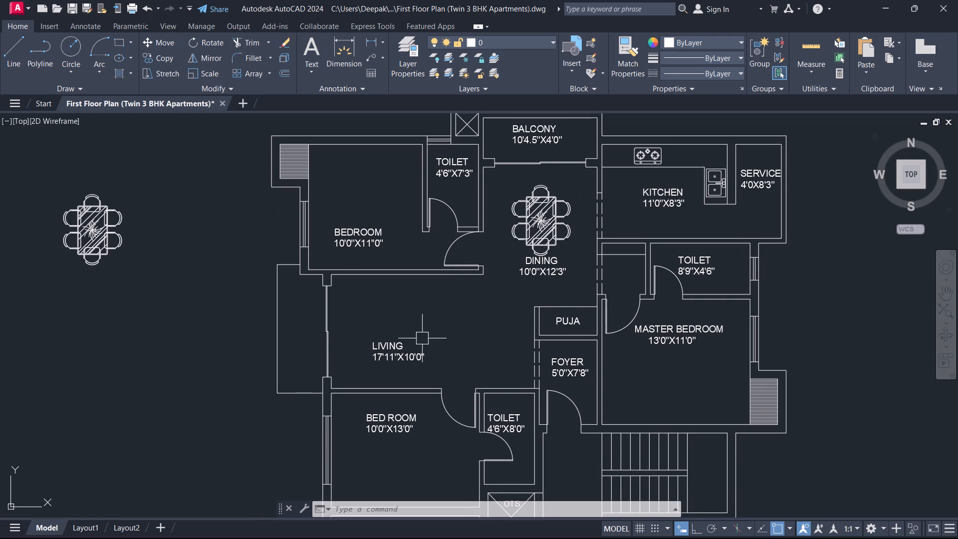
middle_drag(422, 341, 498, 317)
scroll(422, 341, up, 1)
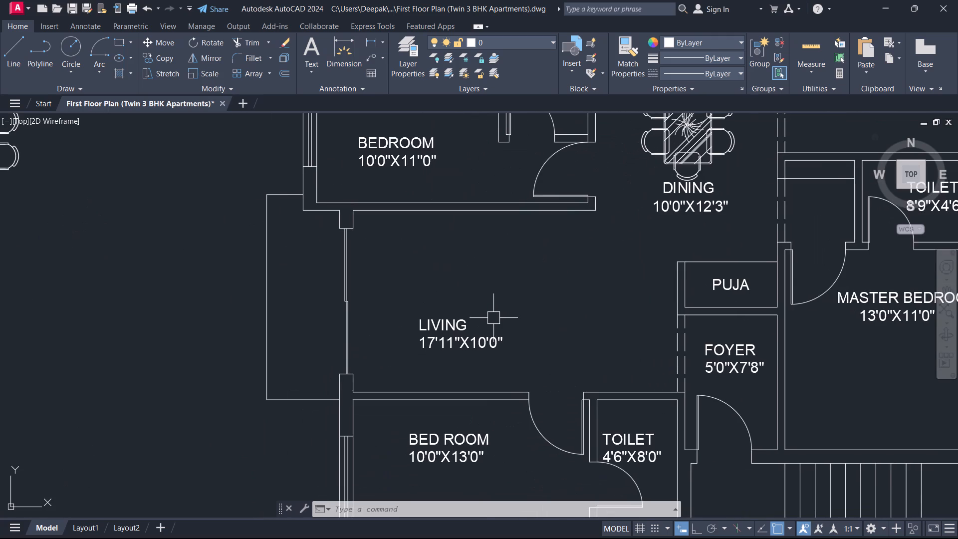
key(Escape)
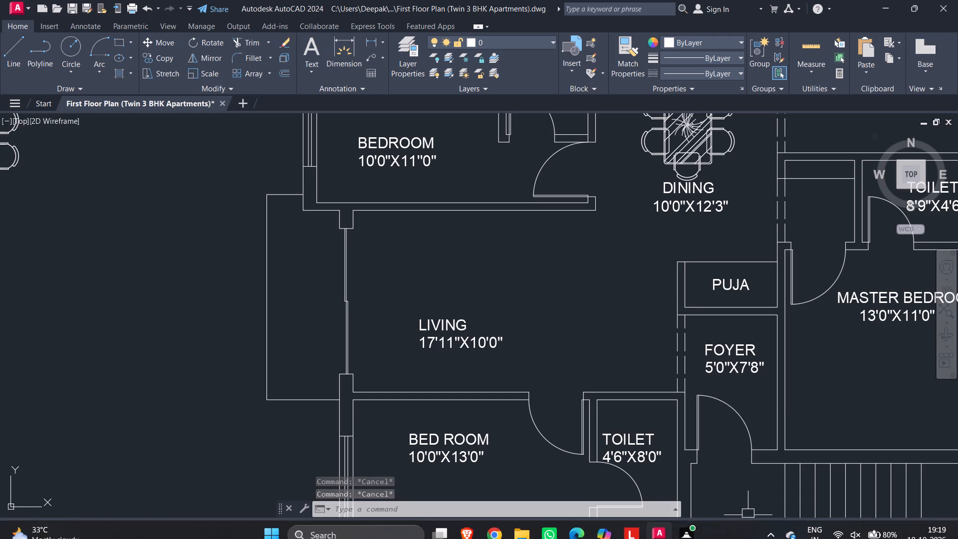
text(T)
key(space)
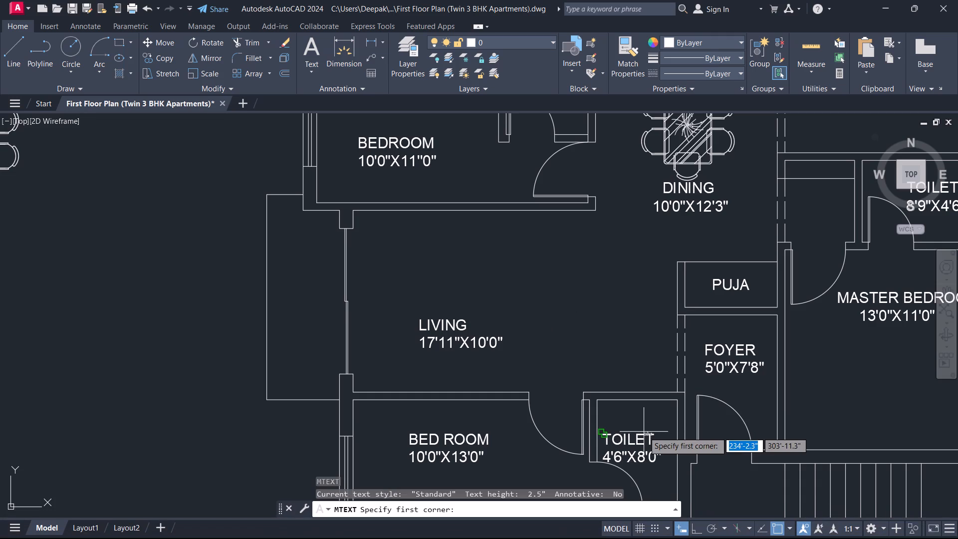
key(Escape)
Insert the recent sofa set block A$C58053 at the 17'11"X10'0" living room.
text(I)
key(space)
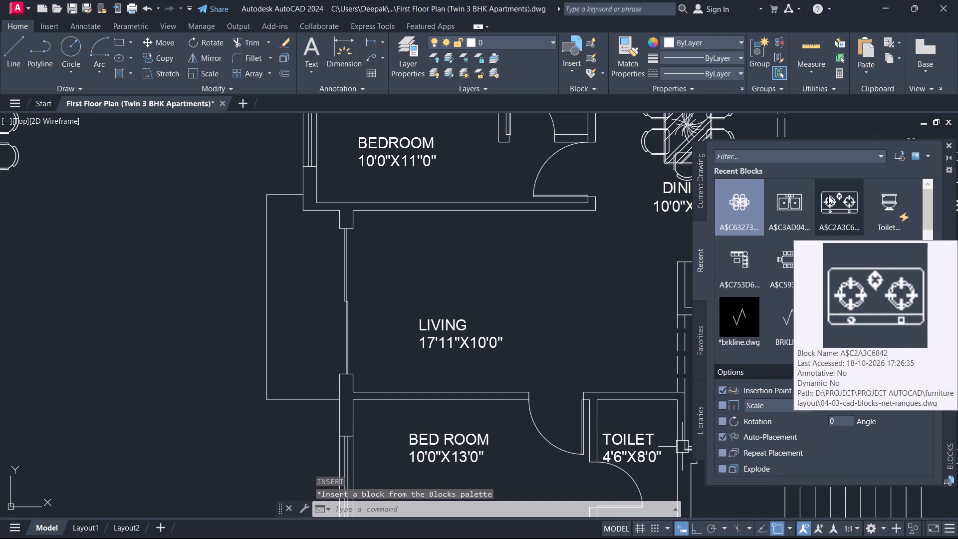
scroll(828, 196, down, 1)
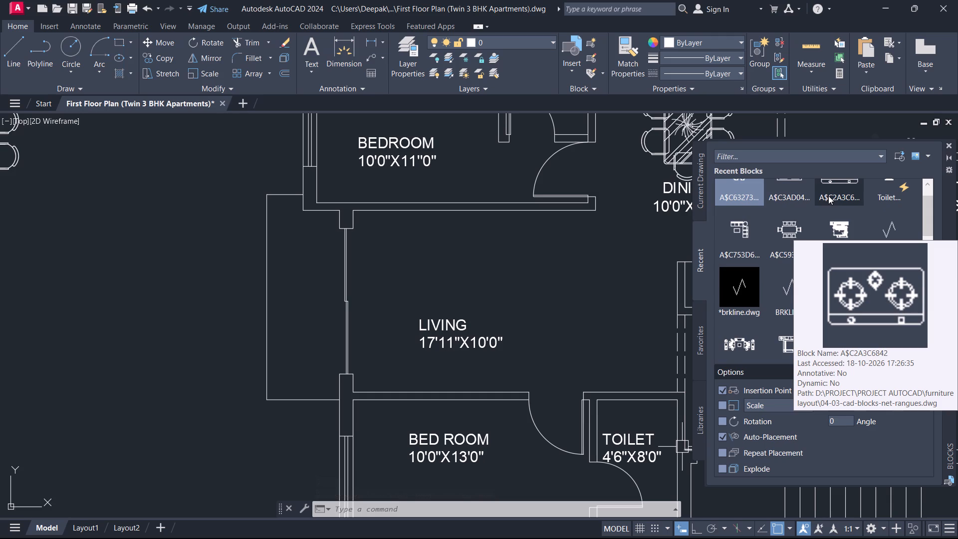
scroll(828, 196, down, 4)
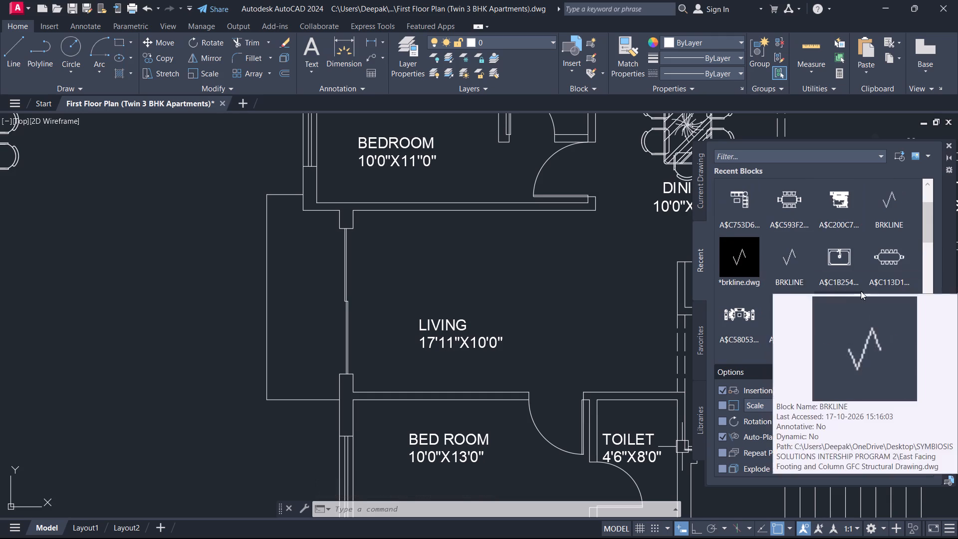
click(756, 329)
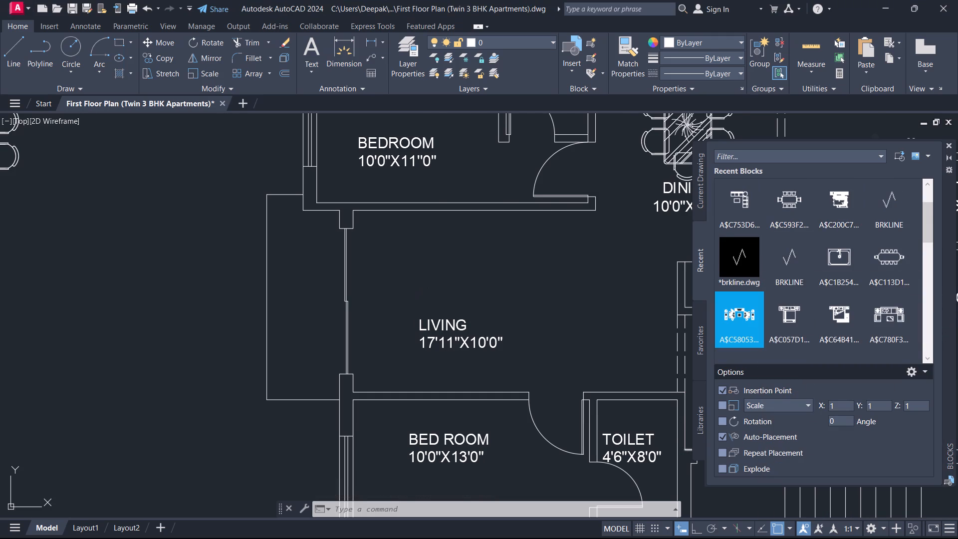
click(437, 272)
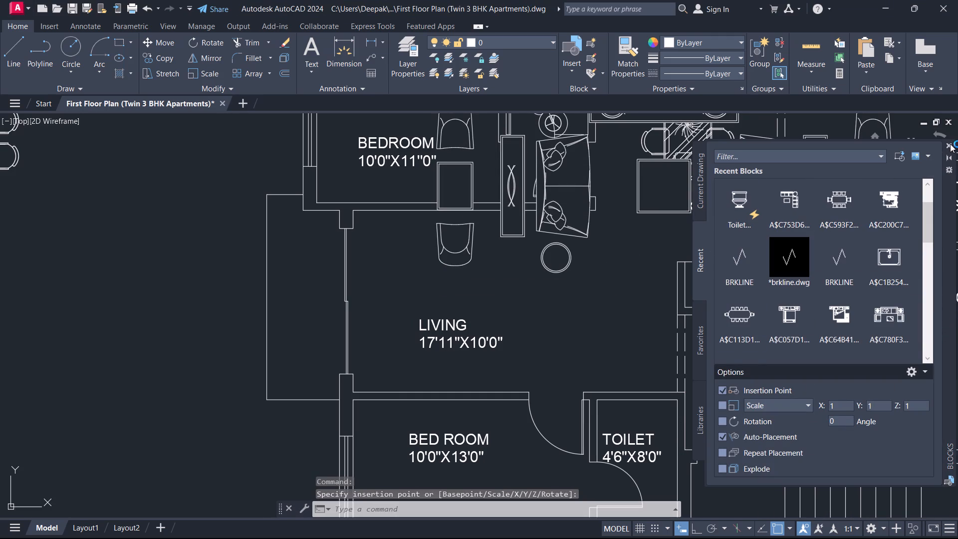
click(950, 144)
Move the sofa set block southwest, away from the dining table and over the living room.
scroll(625, 167, down, 2)
middle_drag(625, 167, 599, 240)
scroll(585, 247, up, 2)
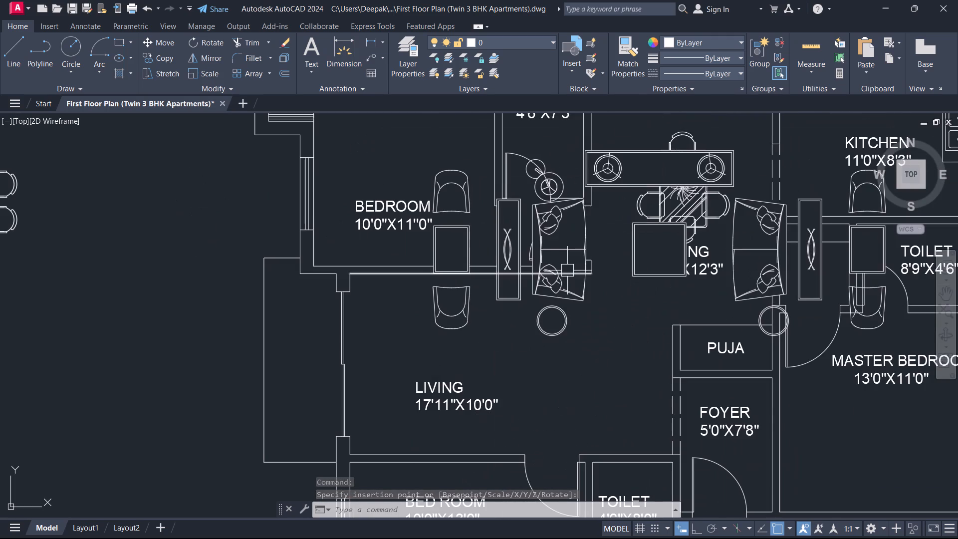
click(554, 293)
text(M)
key(space)
click(552, 300)
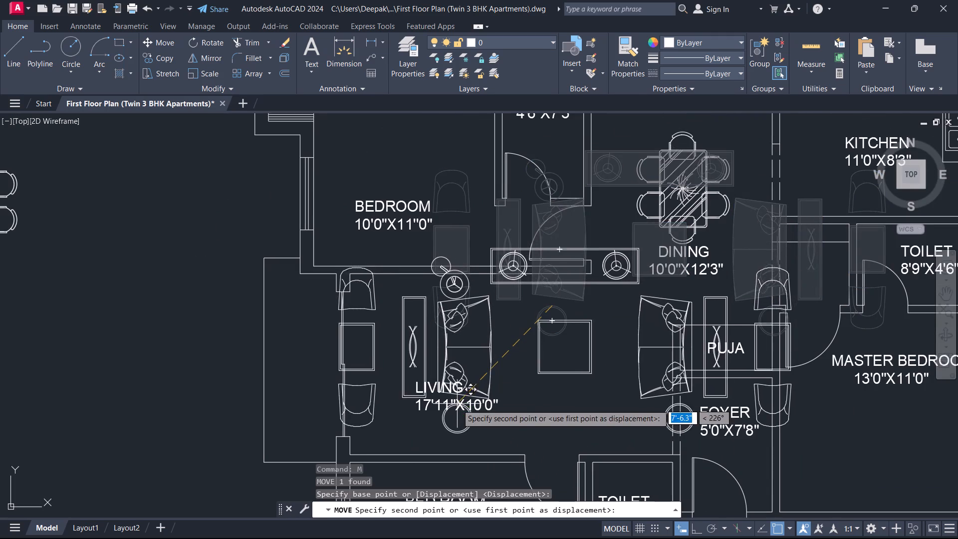
click(466, 406)
Scale down the sofa set block from a base point near the living room's upper wall so it fits the room.
click(467, 332)
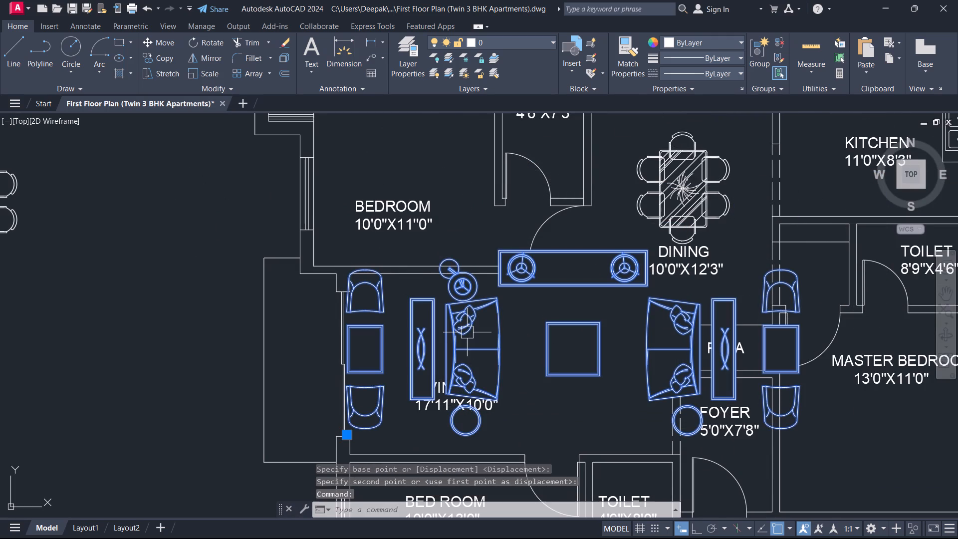
text(SC)
key(space)
scroll(407, 292, up, 1)
click(389, 286)
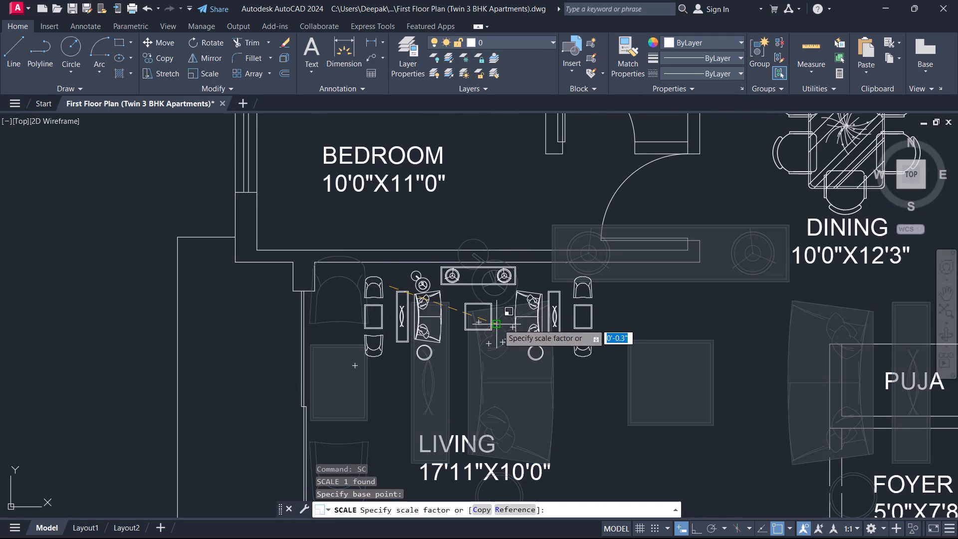
click(523, 327)
key(Escape)
Fix the sofa set block's reduced scale so the set fits along the living room's upper wall.
click(463, 332)
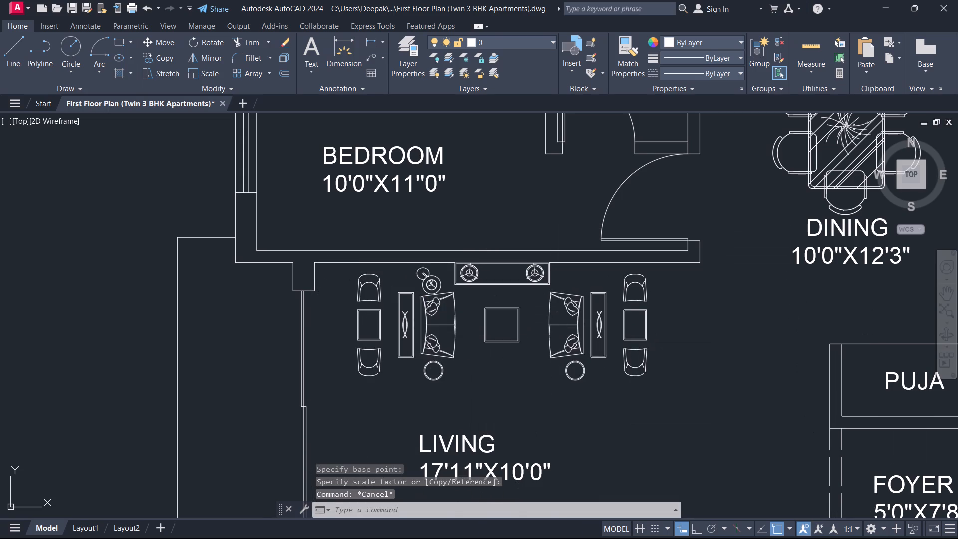
Move the sofa set block slightly southwest, clear of the upper wall and above the LIVING label.
click(428, 332)
key(m)
key(space)
click(503, 310)
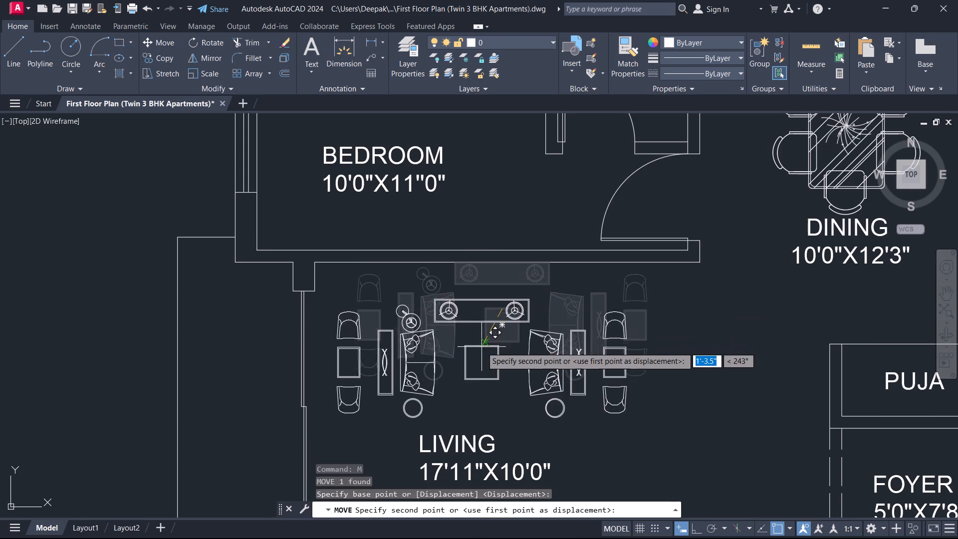
click(482, 326)
Insert the recent double-bed block A$C64B41... in the empty area west of the plan, below the spare dining table.
scroll(585, 291, down, 1)
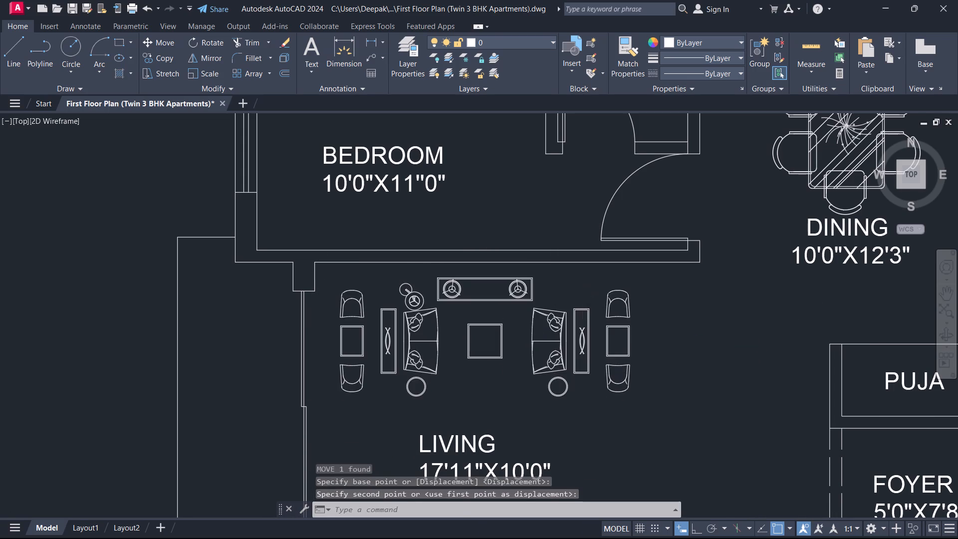
scroll(585, 291, down, 1)
middle_drag(589, 329, 576, 323)
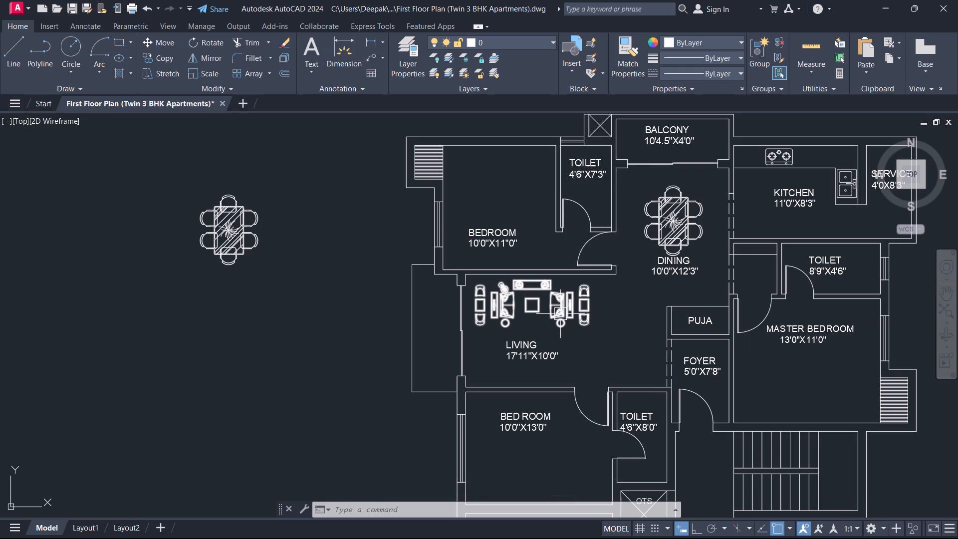
middle_drag(606, 324, 605, 323)
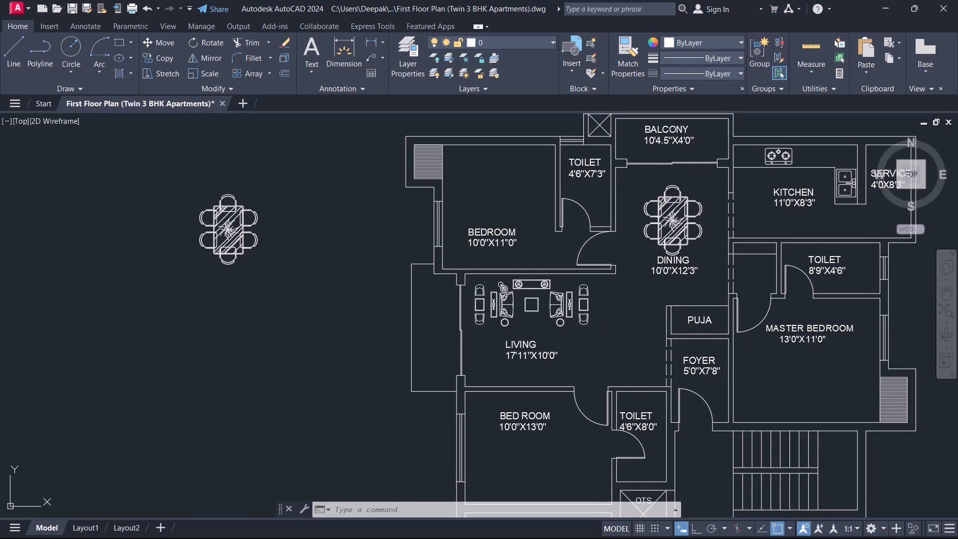
middle_drag(605, 323, 553, 318)
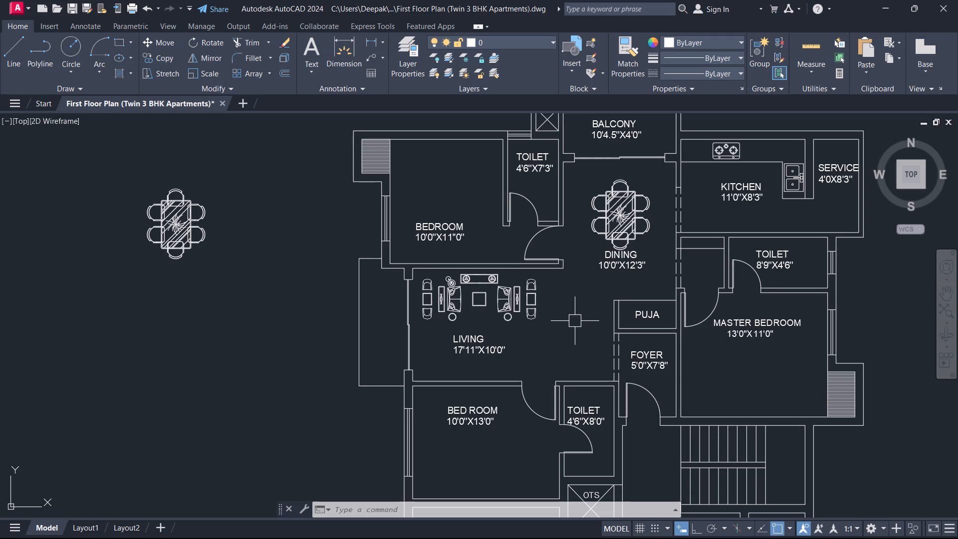
text(I)
key(space)
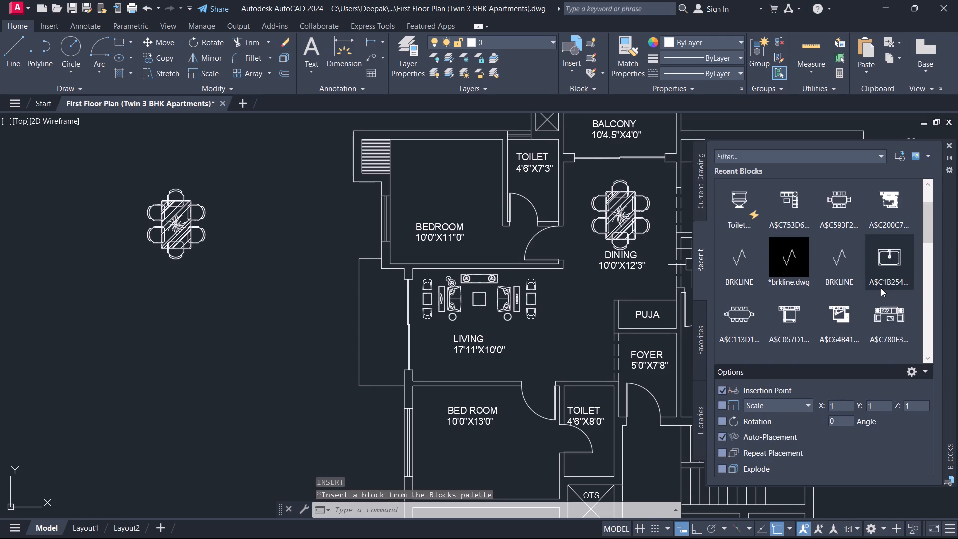
click(841, 335)
click(151, 353)
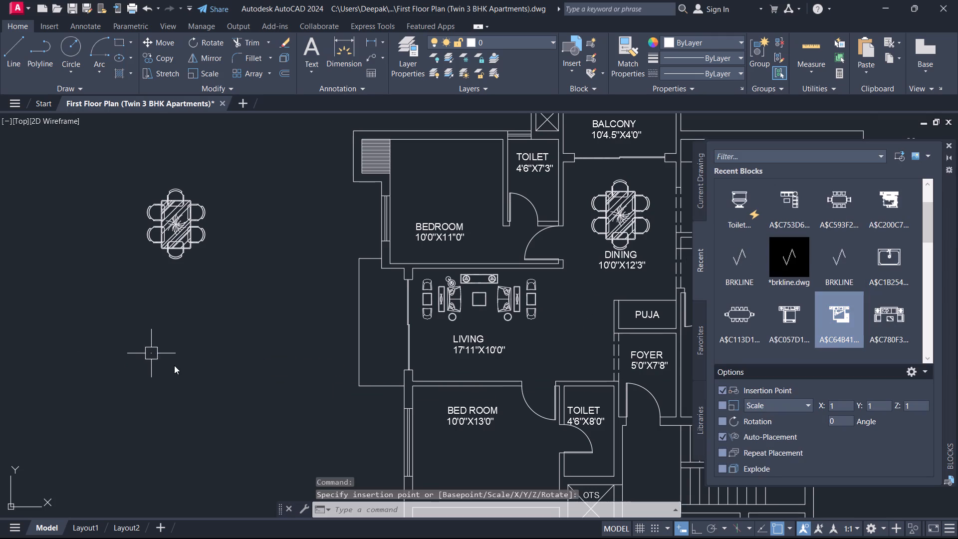
Scale up the tiny inserted bed block from a base point on the bed until its size is comparable to the spare dining table.
scroll(139, 362, up, 3)
drag(151, 303, 165, 309)
click(240, 351)
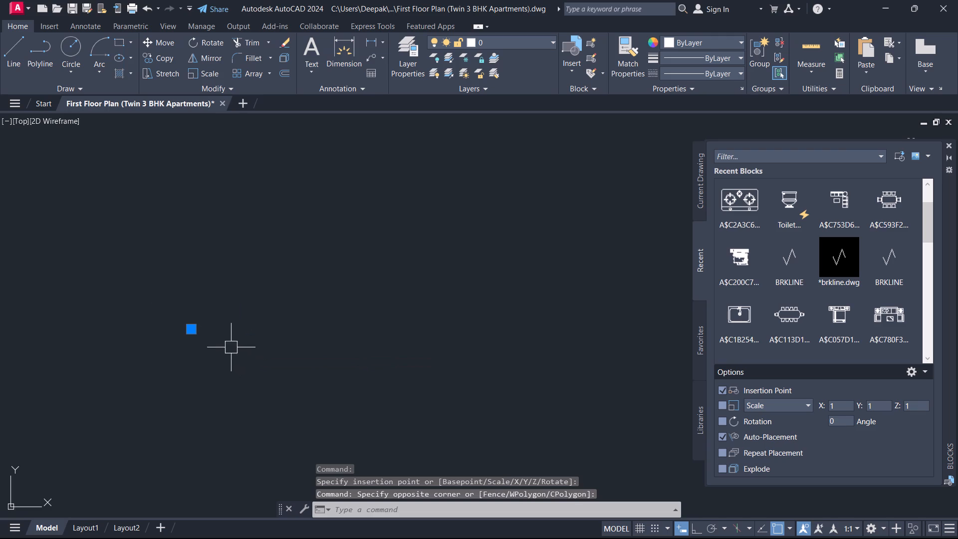
scroll(206, 342, up, 4)
scroll(96, 279, up, 6)
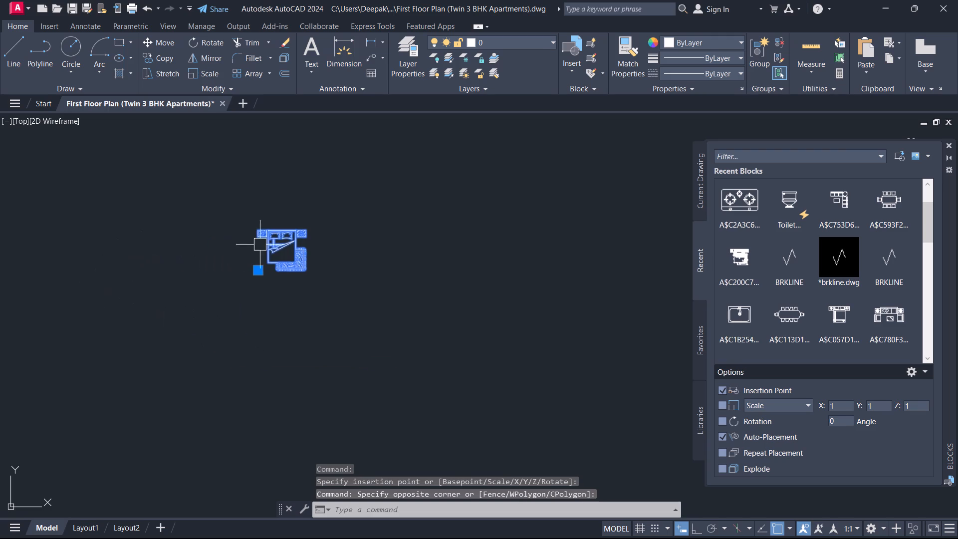
scroll(260, 245, down, 1)
scroll(286, 237, up, 6)
middle_drag(267, 252, 446, 243)
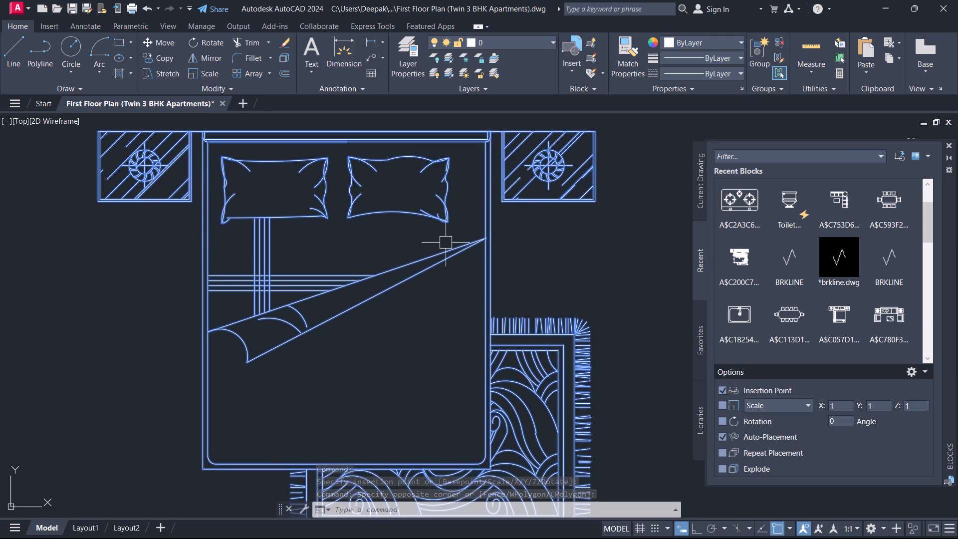
text(SC)
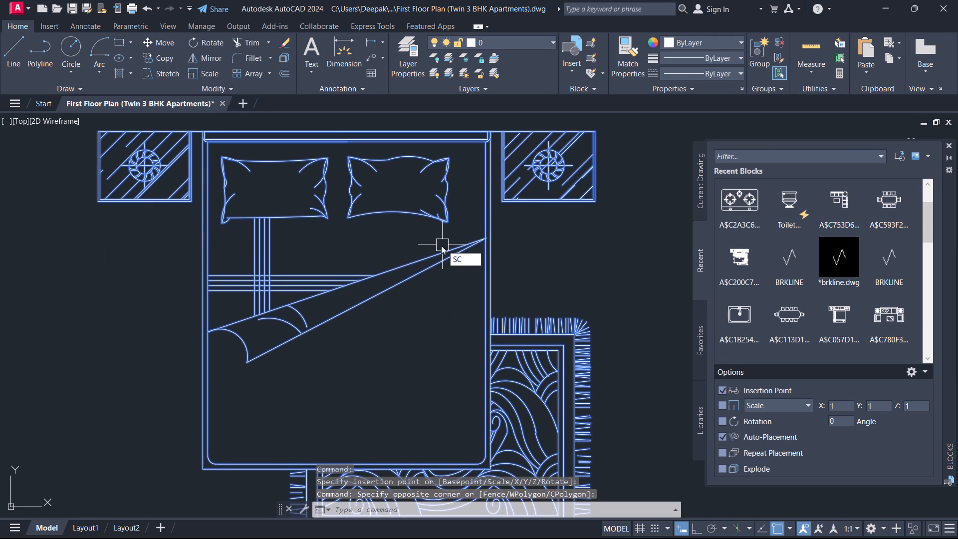
click(428, 246)
key(Escape)
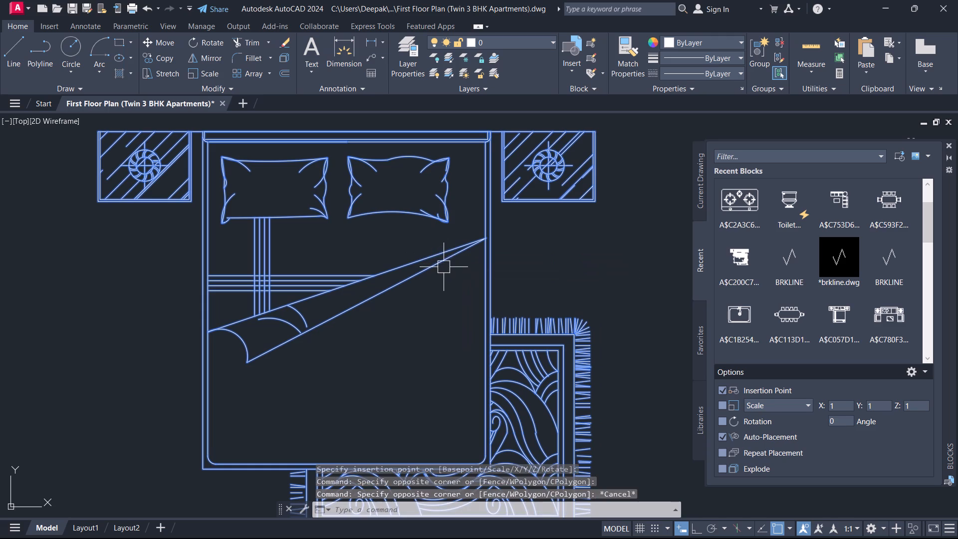
click(443, 267)
click(337, 242)
text(SC)
key(space)
click(344, 271)
scroll(526, 343, down, 3)
scroll(527, 346, up, 1)
scroll(527, 346, down, 1)
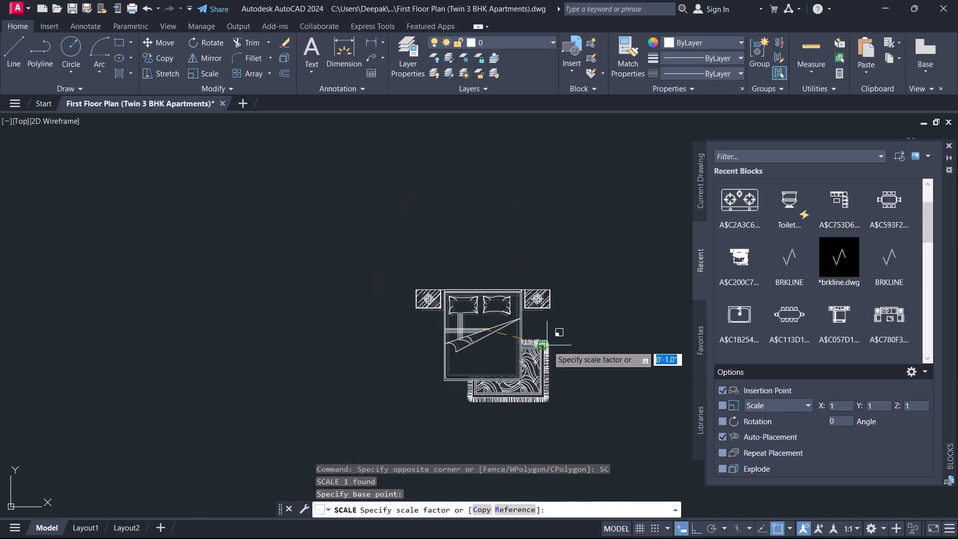
middle_drag(451, 271, 405, 249)
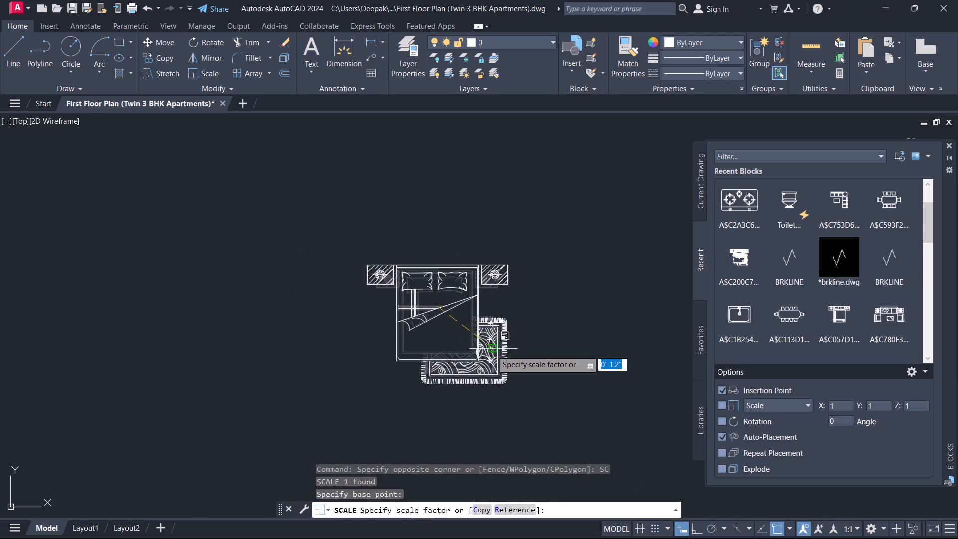
middle_drag(452, 336, 385, 148)
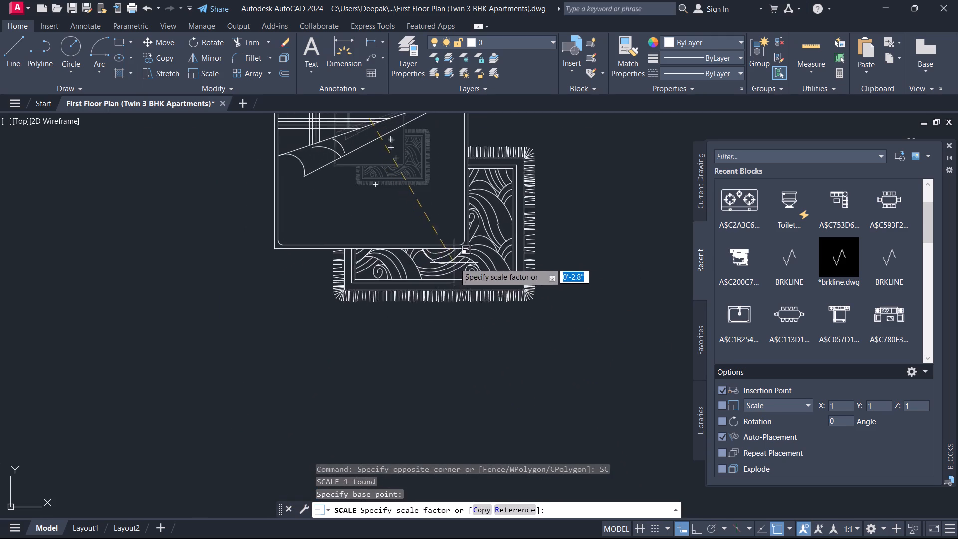
scroll(472, 272, down, 6)
middle_click(467, 271)
scroll(466, 271, up, 1)
scroll(470, 270, down, 4)
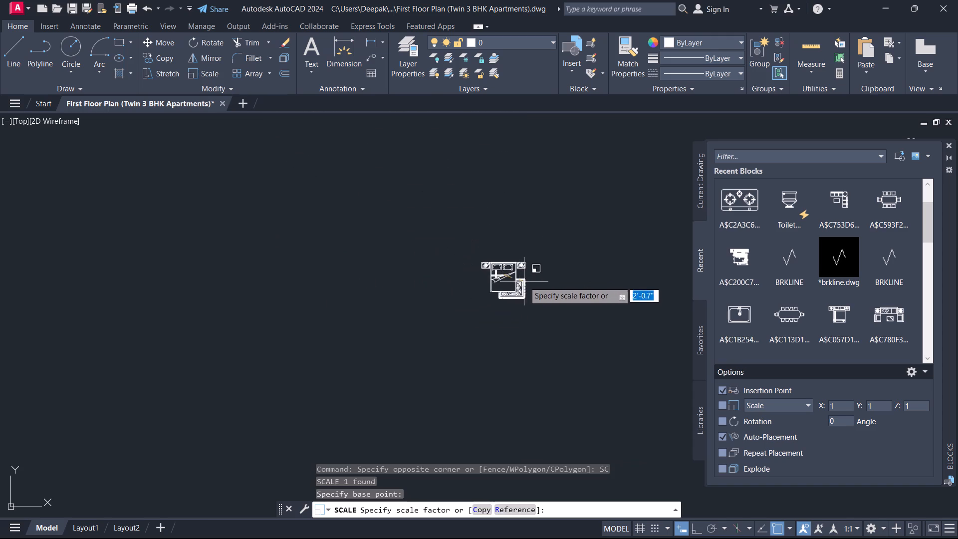
scroll(523, 281, down, 3)
scroll(513, 285, up, 1)
scroll(515, 287, down, 2)
scroll(544, 296, up, 4)
scroll(545, 298, down, 4)
scroll(290, 201, down, 3)
scroll(438, 245, up, 1)
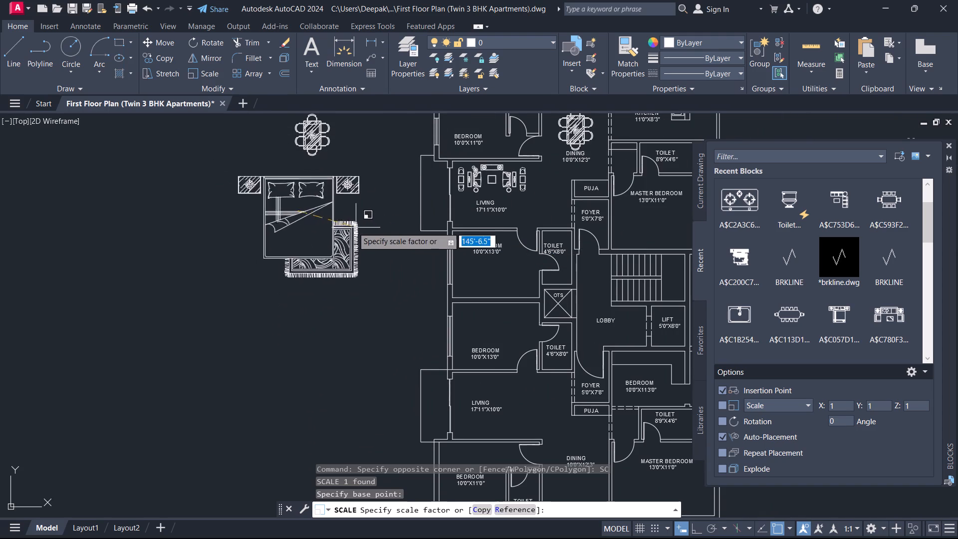
click(316, 222)
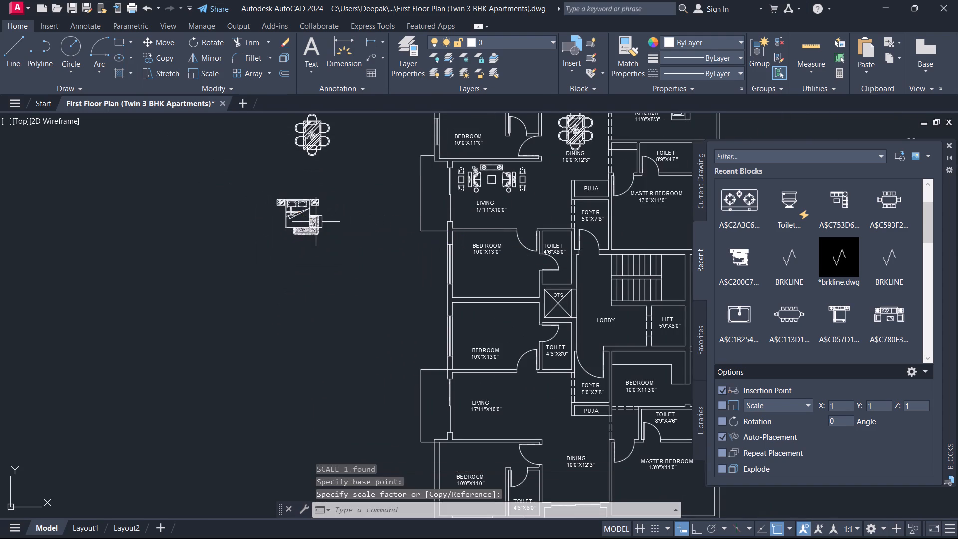
key(Escape)
Copy the bed block from a point above its headboard to the upper wall of the BED ROOM 10'0"X13'0" below the furnished living room.
scroll(310, 235, up, 2)
middle_drag(310, 235, 414, 269)
scroll(415, 268, down, 4)
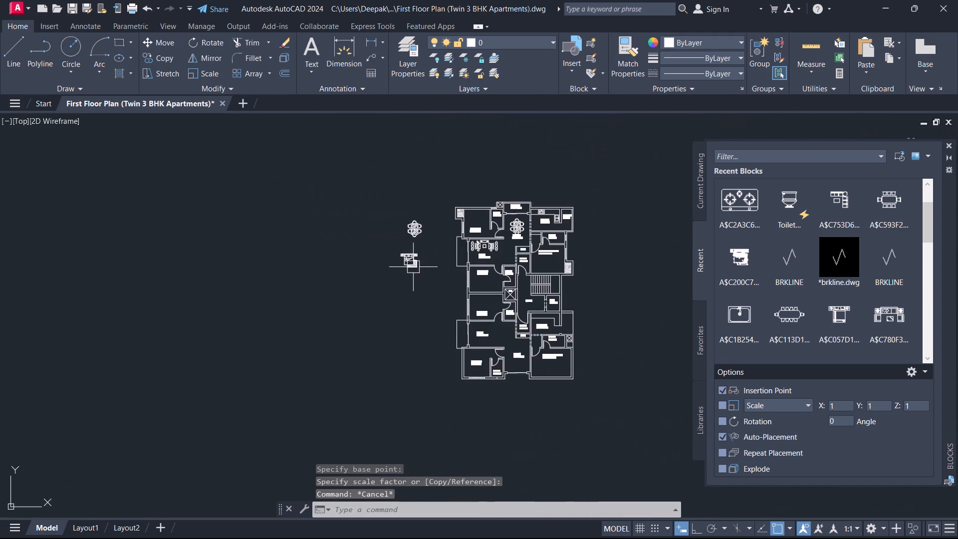
scroll(413, 267, up, 2)
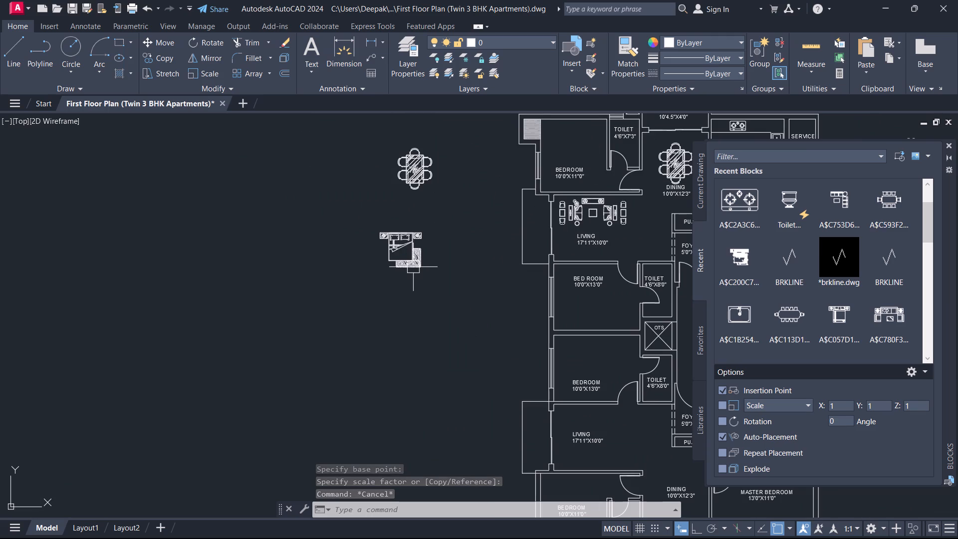
click(404, 255)
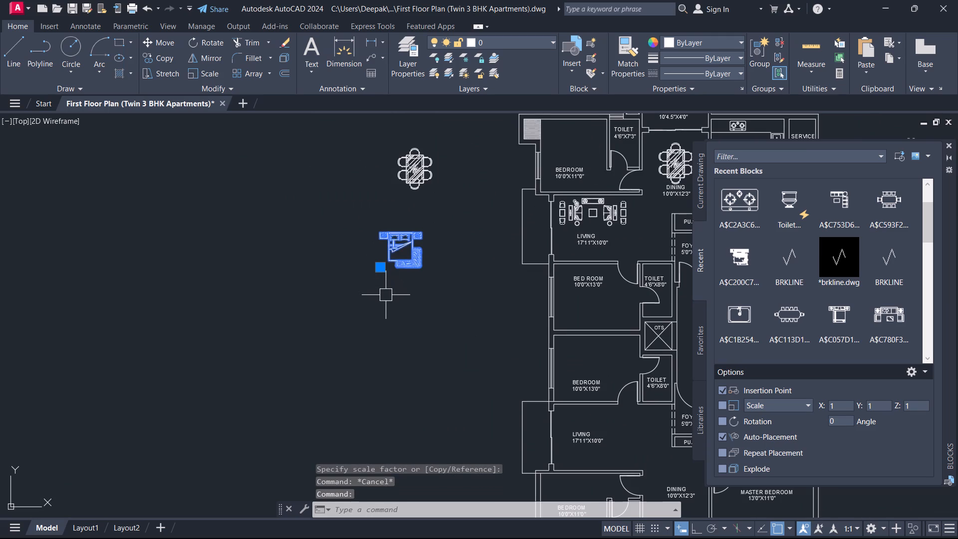
text(CO)
key(space)
scroll(380, 219, up, 5)
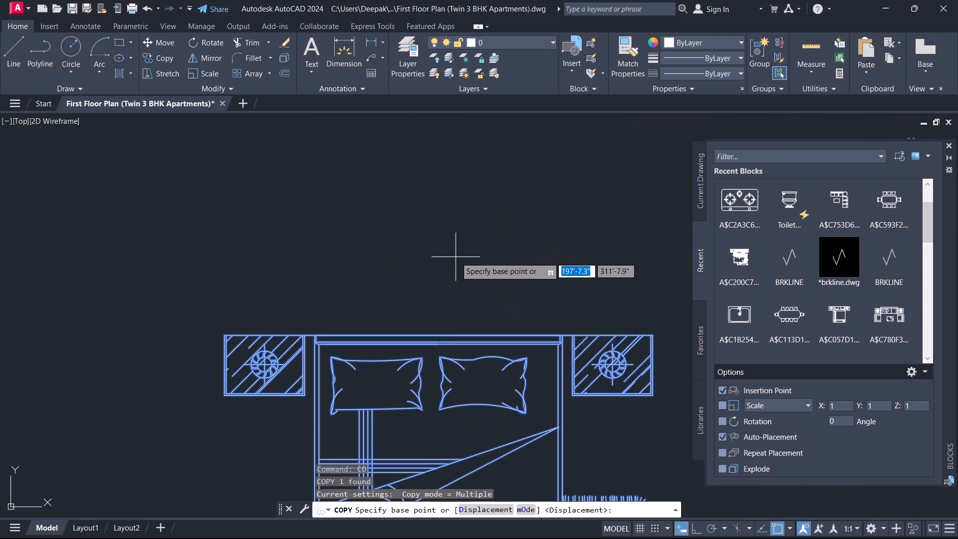
click(435, 327)
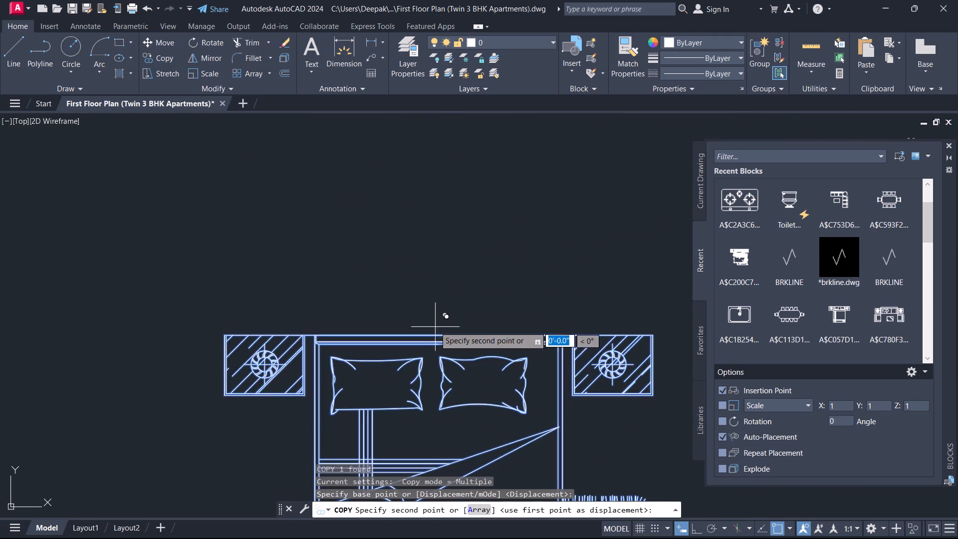
scroll(467, 332, down, 4)
middle_drag(504, 338, 285, 192)
scroll(500, 336, up, 1)
middle_drag(679, 273, 479, 259)
scroll(679, 273, up, 1)
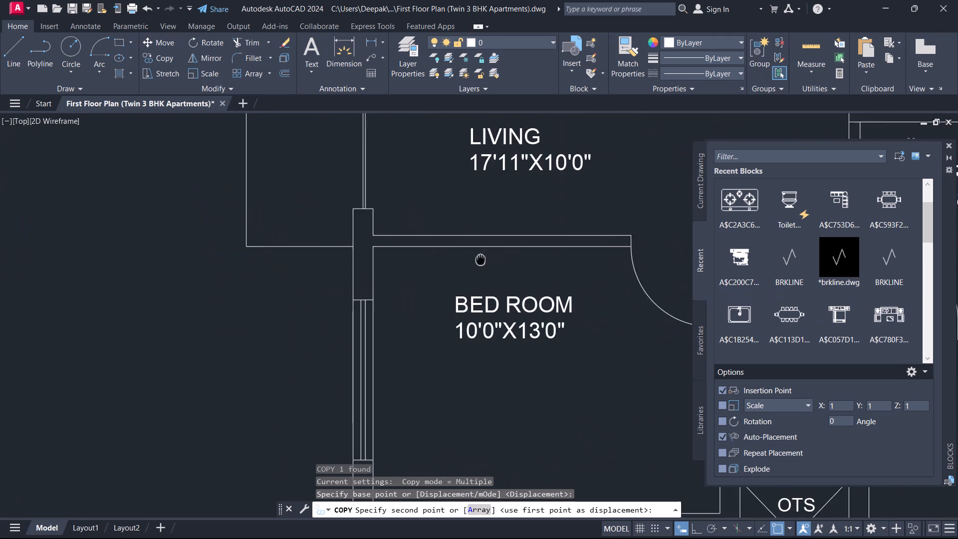
middle_drag(479, 259, 472, 259)
scroll(479, 266, up, 1)
click(506, 239)
key(Escape)
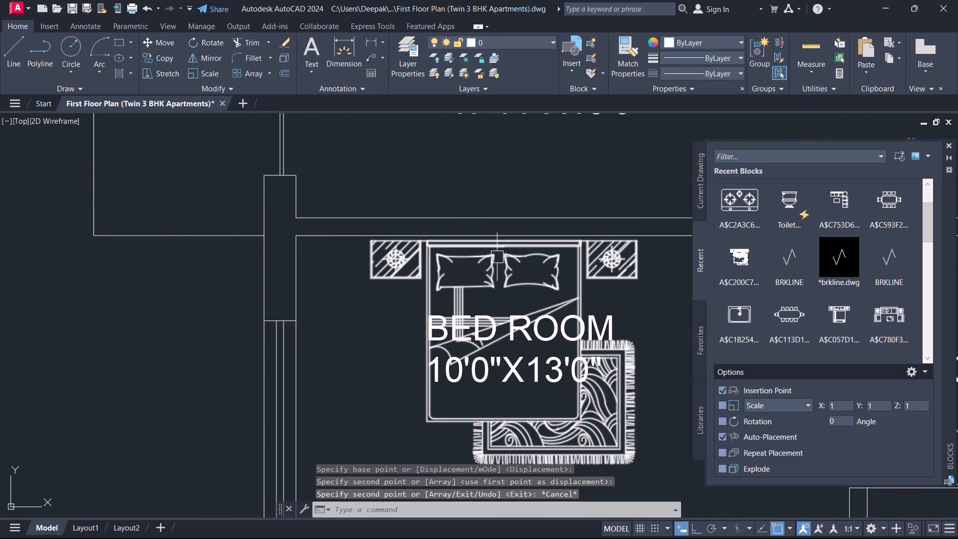
Enlarge the copied bed block from a base point at the upper wall so it spans from the window wall to the door.
click(495, 260)
scroll(479, 300, down, 3)
middle_drag(500, 322, 502, 272)
scroll(497, 320, up, 2)
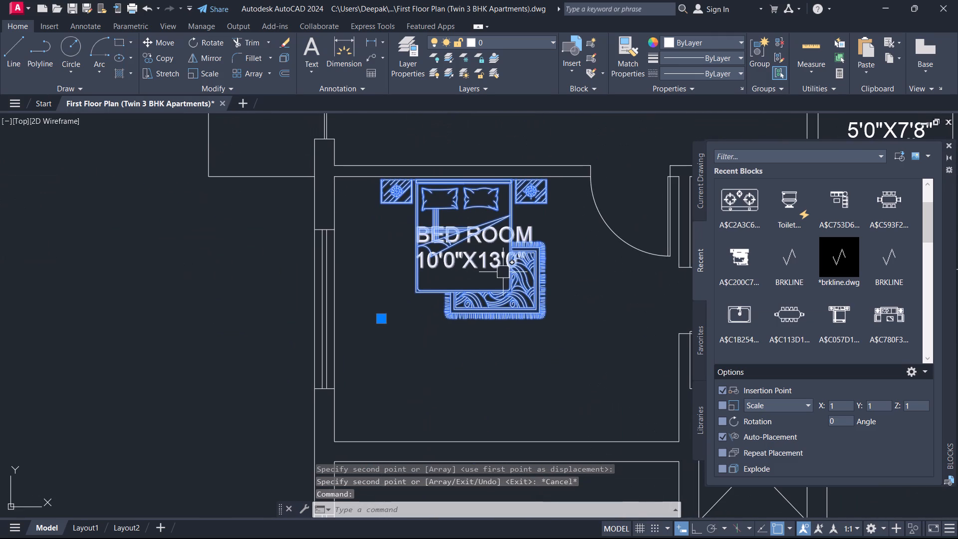
key(s)
text(C)
key(space)
scroll(496, 251, up, 2)
middle_drag(456, 189, 501, 352)
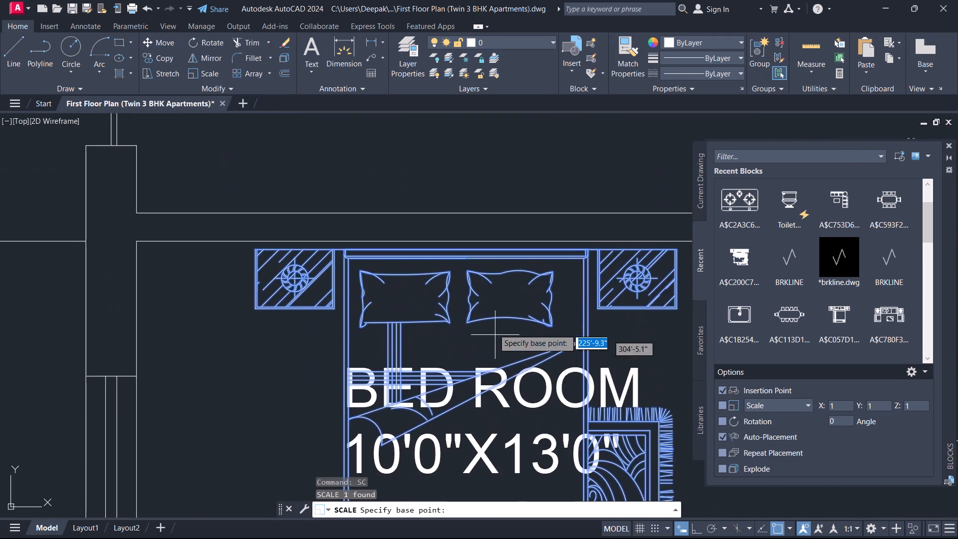
scroll(464, 252, up, 1)
click(462, 231)
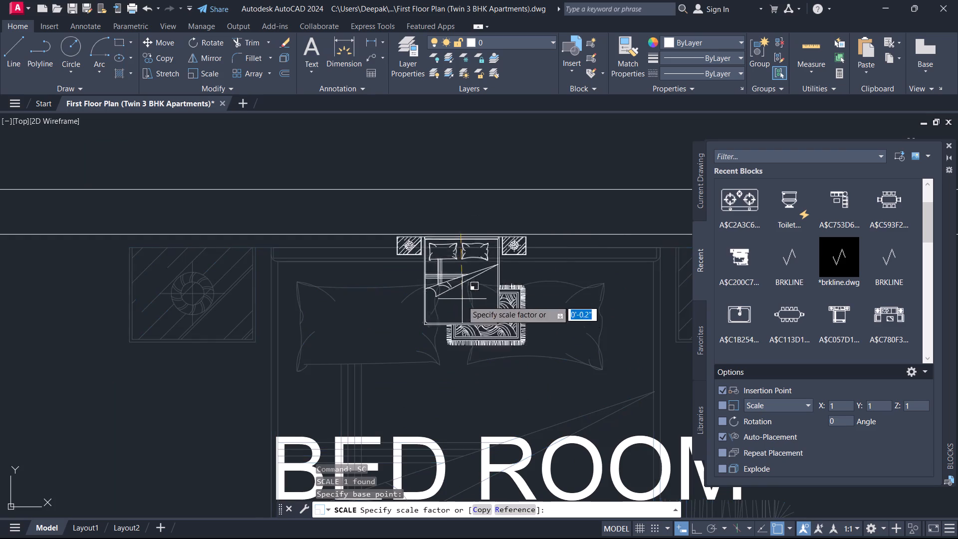
scroll(480, 350, down, 3)
middle_drag(487, 365, 496, 188)
click(509, 277)
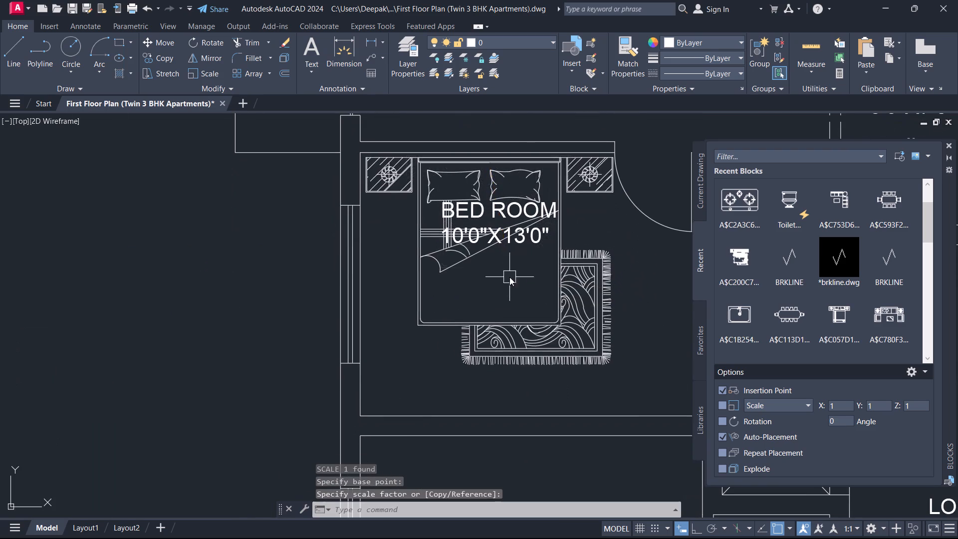
Move the BED ROOM 10'0"X13'0" label down onto the clear lower part of the bed.
click(486, 218)
text(M)
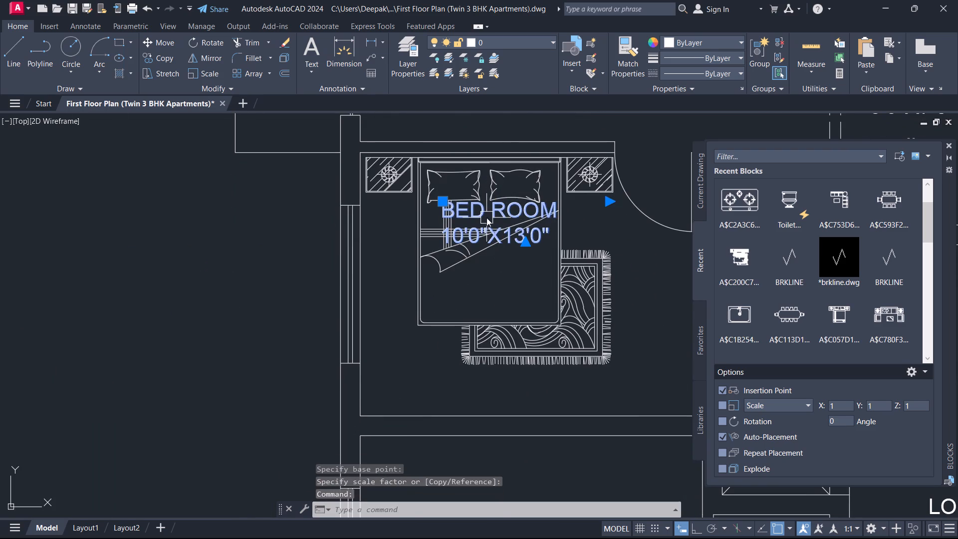
key(space)
click(486, 218)
middle_drag(497, 327, 496, 199)
middle_drag(502, 218, 503, 333)
scroll(502, 218, up, 1)
scroll(450, 282, up, 1)
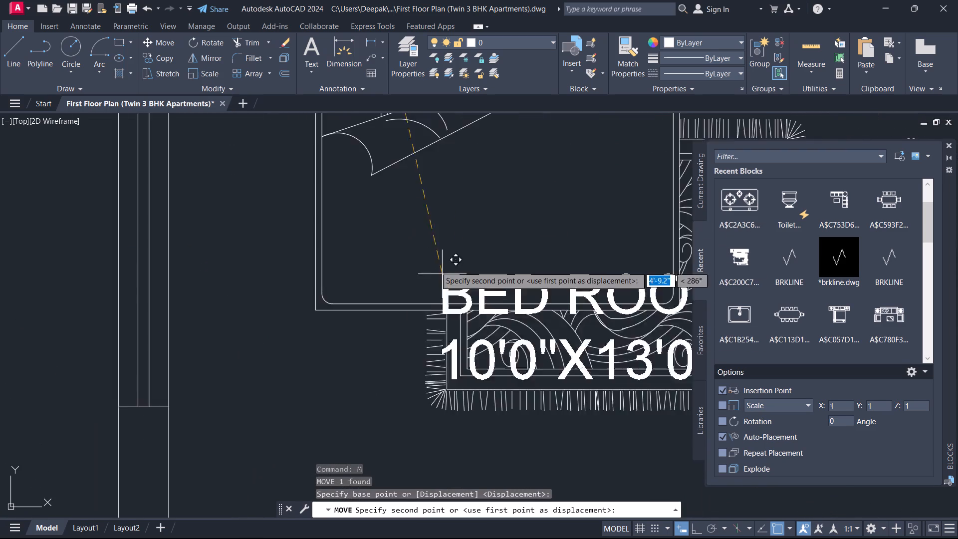
scroll(432, 263, up, 1)
click(327, 148)
key(Escape)
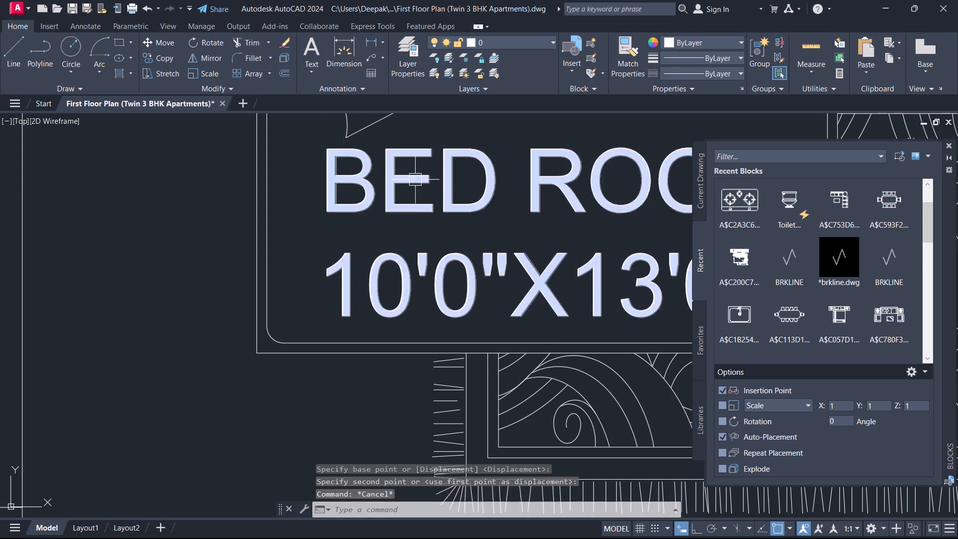
Mirror the bed block into the lower BEDROOM 10'0"X13'0" about a horizontal line through the shared wall's midpoint, erasing the source.
scroll(439, 195, down, 4)
scroll(511, 234, down, 2)
scroll(511, 271, up, 1)
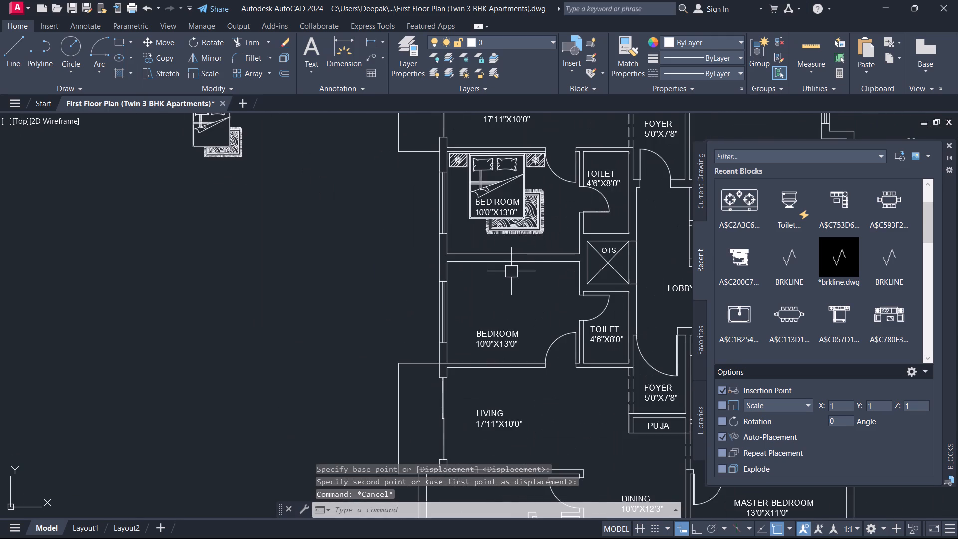
scroll(494, 223, up, 1)
middle_drag(495, 222, 500, 224)
scroll(499, 221, up, 2)
click(502, 232)
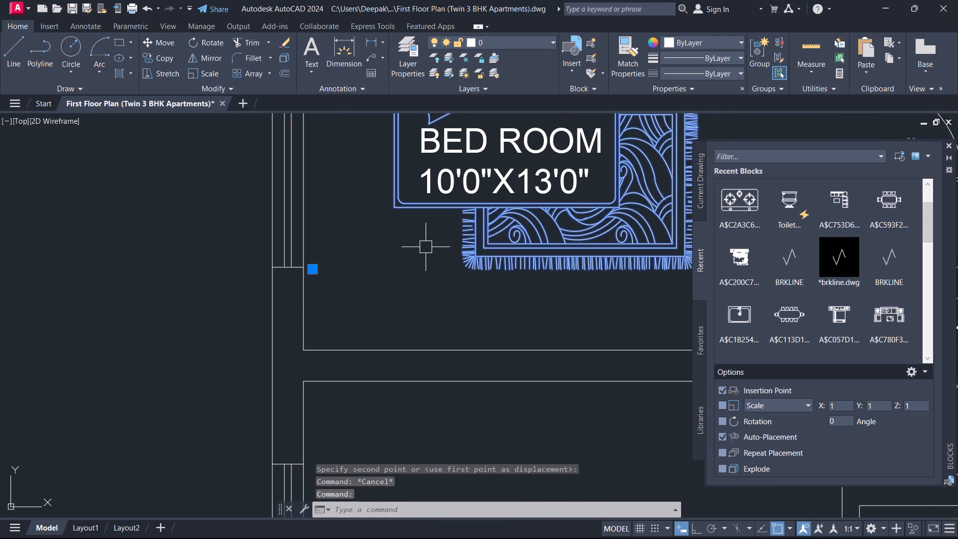
text(MI)
key(space)
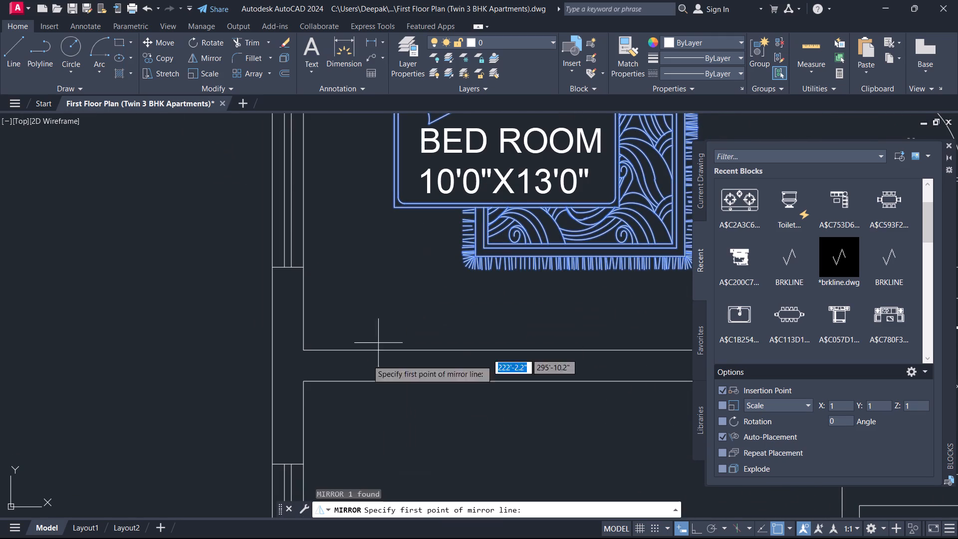
click(272, 369)
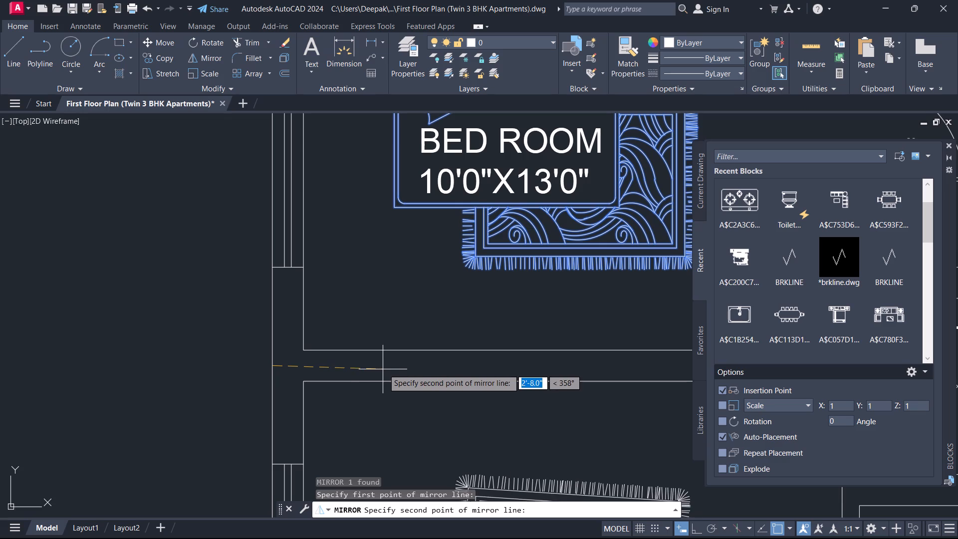
key(F8)
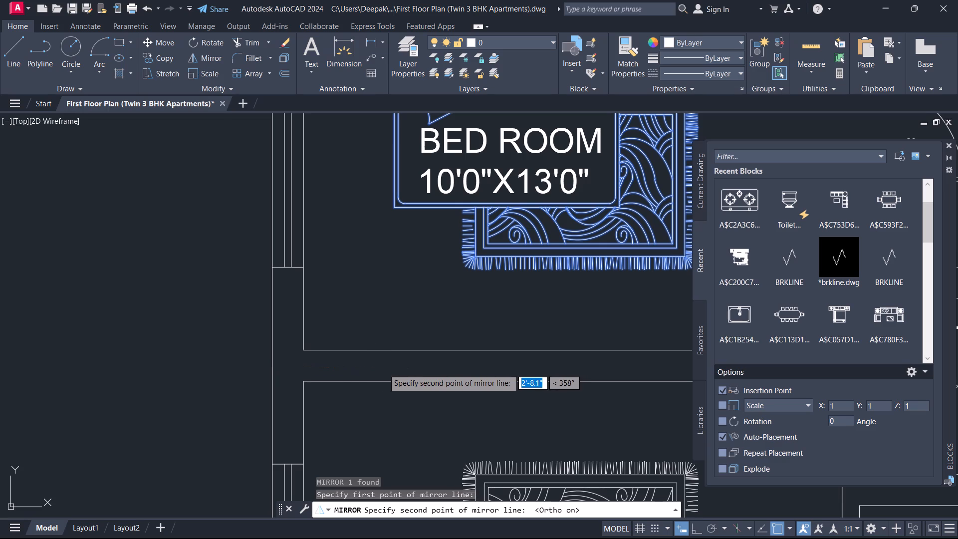
click(413, 364)
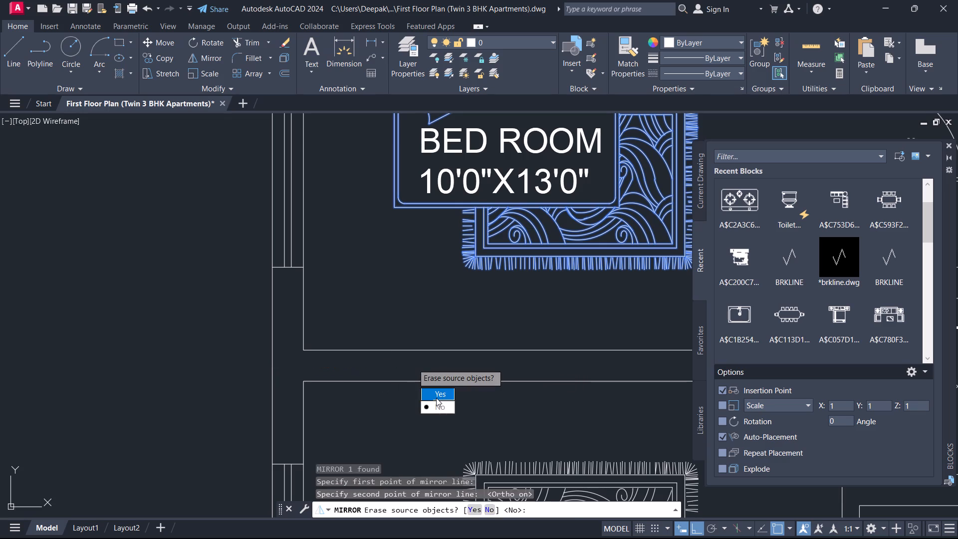
drag(436, 398, 413, 364)
Mirror the bed block back into the upper BED ROOM 10'0"X13'0" about the shared wall's horizontal centre line, keeping the source.
scroll(434, 380, down, 4)
middle_drag(456, 395, 454, 367)
scroll(454, 367, up, 3)
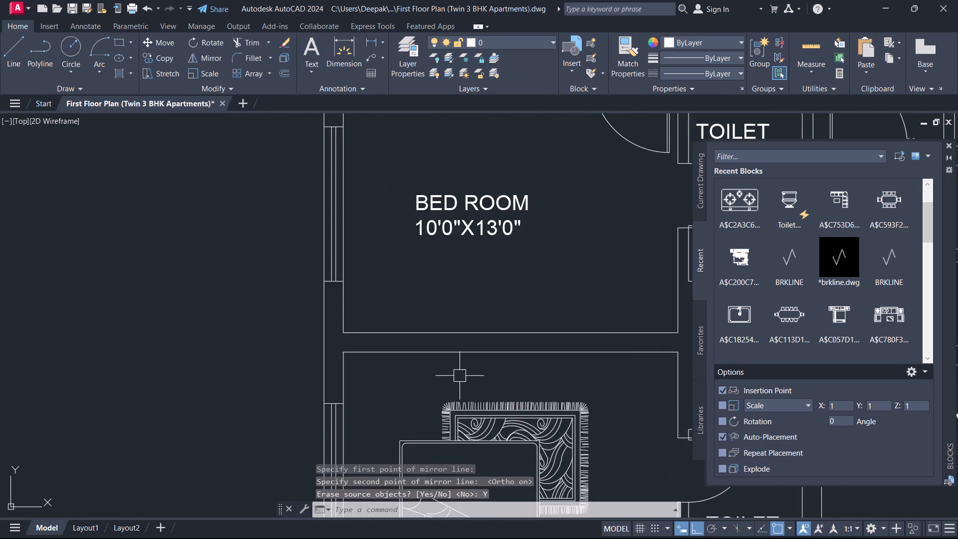
scroll(461, 389, down, 2)
scroll(461, 392, up, 3)
middle_drag(462, 394, 491, 251)
scroll(491, 251, down, 1)
scroll(491, 247, up, 4)
scroll(491, 244, down, 2)
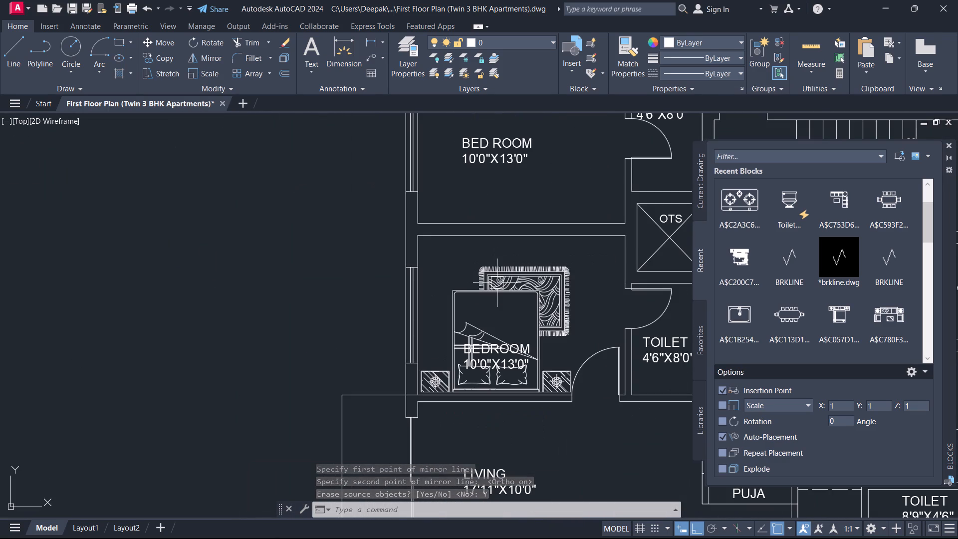
click(499, 284)
text(MI)
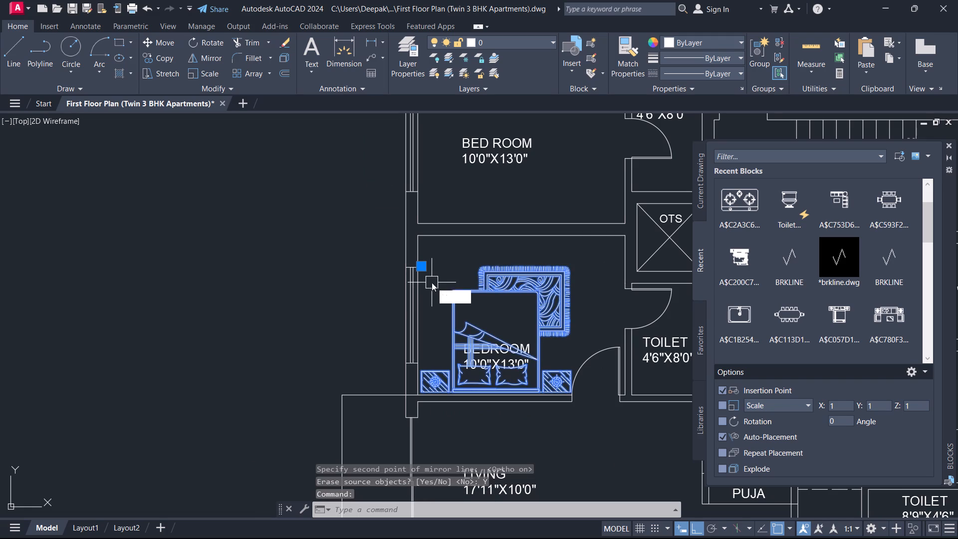
key(space)
scroll(386, 239, up, 3)
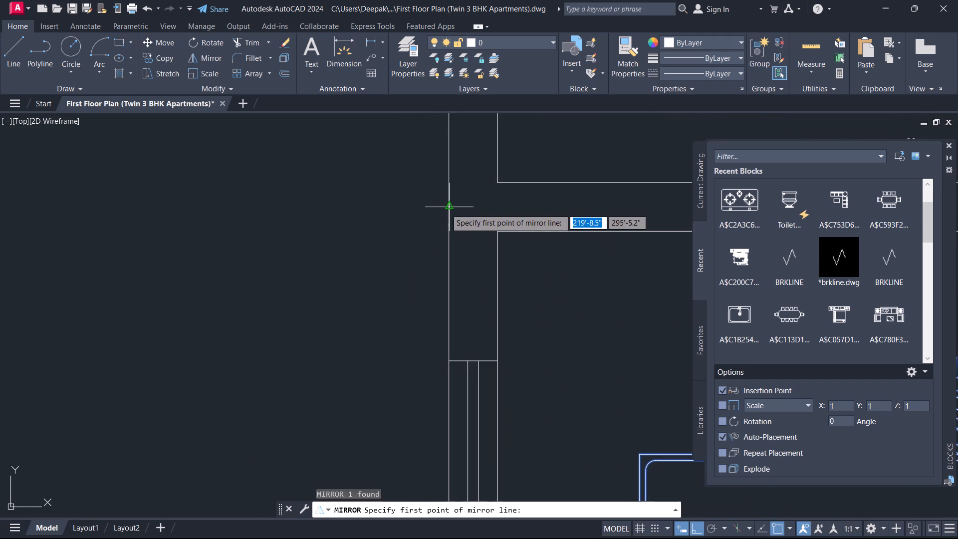
click(446, 209)
click(552, 205)
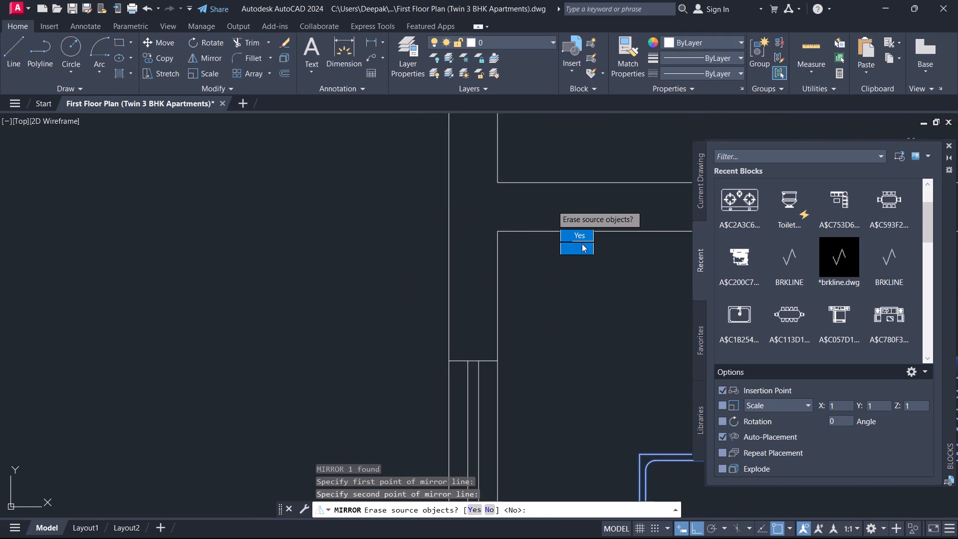
drag(581, 247, 552, 205)
scroll(524, 209, down, 3)
middle_drag(519, 209, 290, 228)
scroll(517, 209, down, 1)
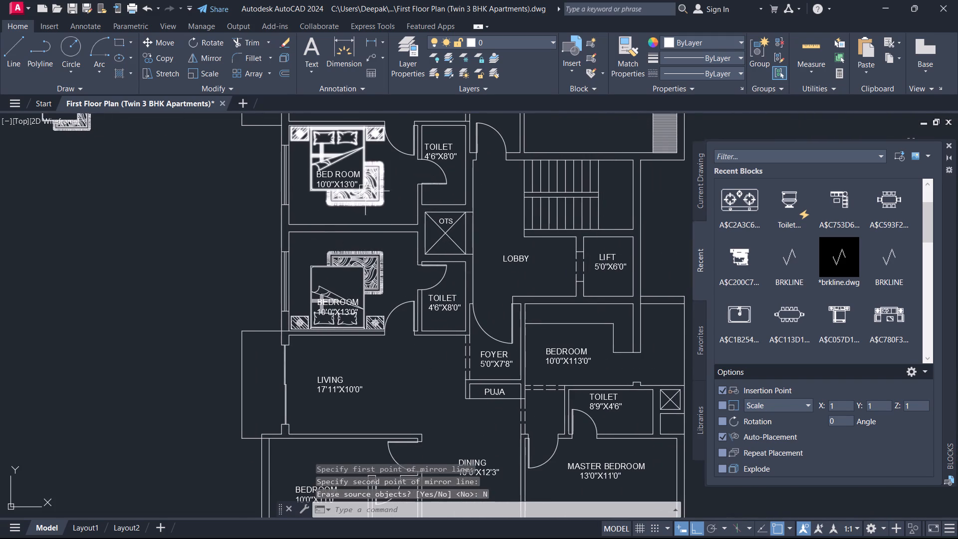
key(Escape)
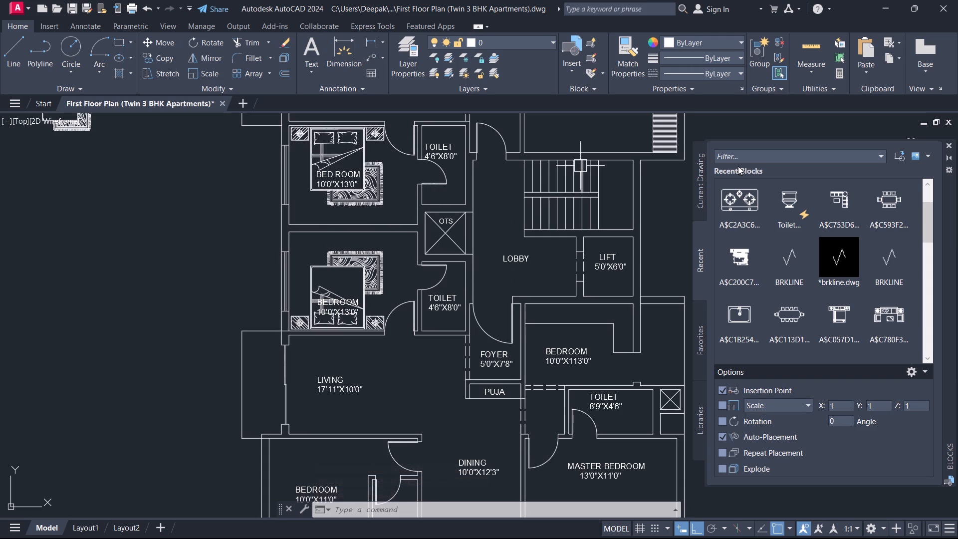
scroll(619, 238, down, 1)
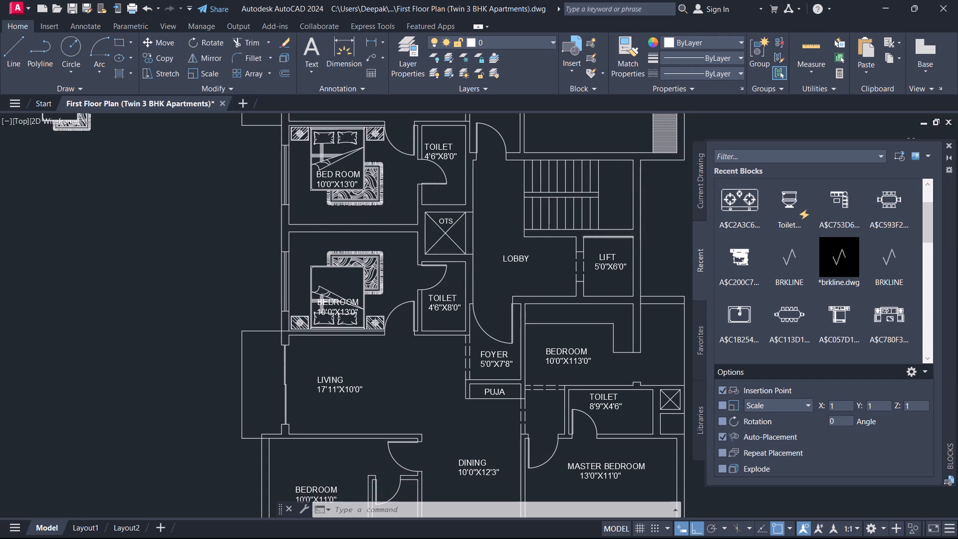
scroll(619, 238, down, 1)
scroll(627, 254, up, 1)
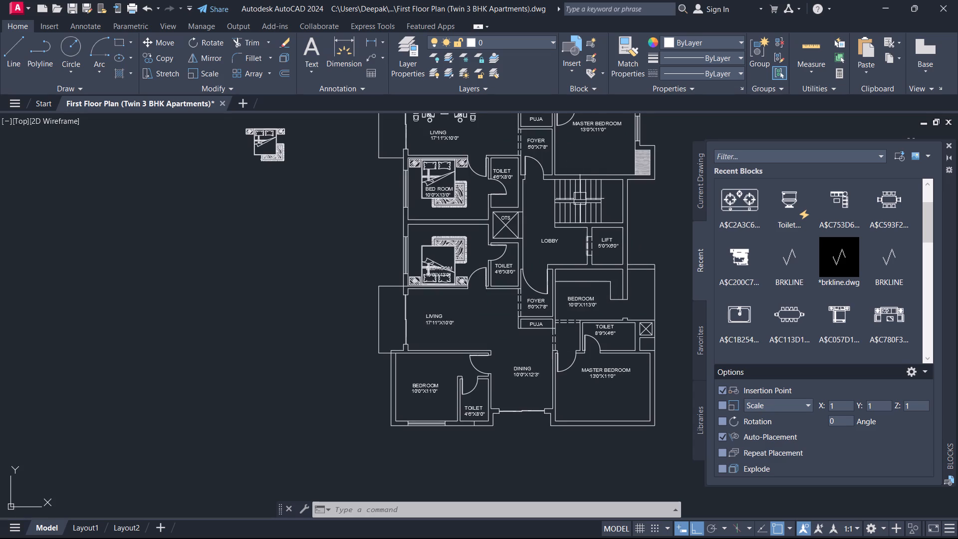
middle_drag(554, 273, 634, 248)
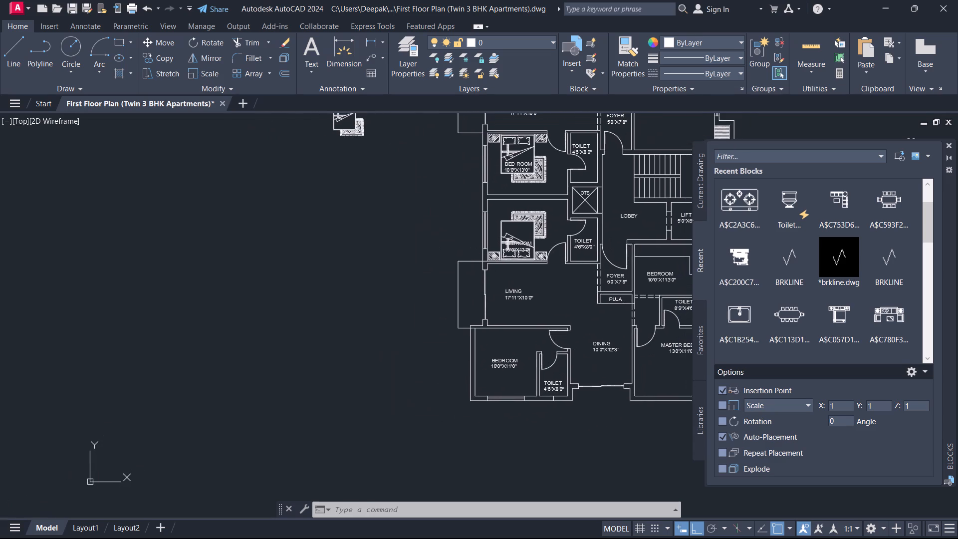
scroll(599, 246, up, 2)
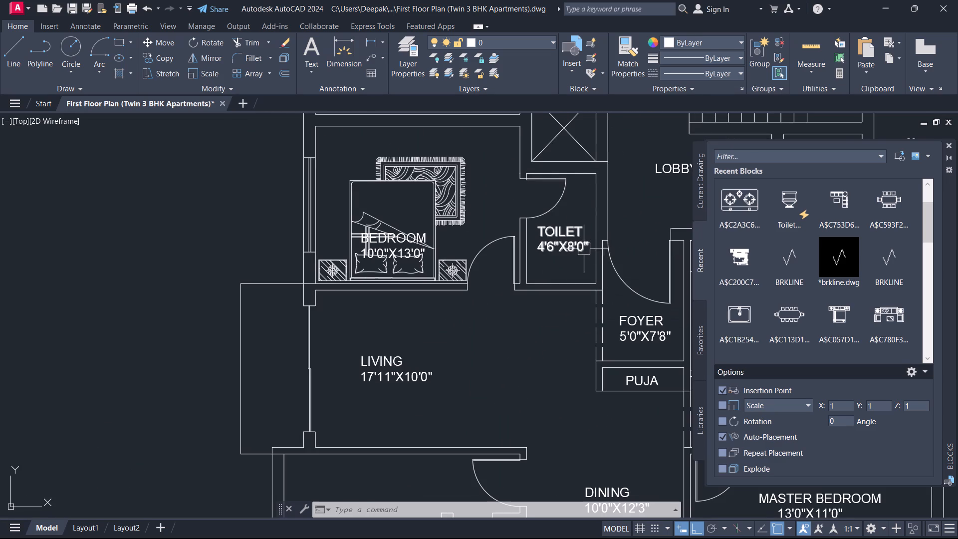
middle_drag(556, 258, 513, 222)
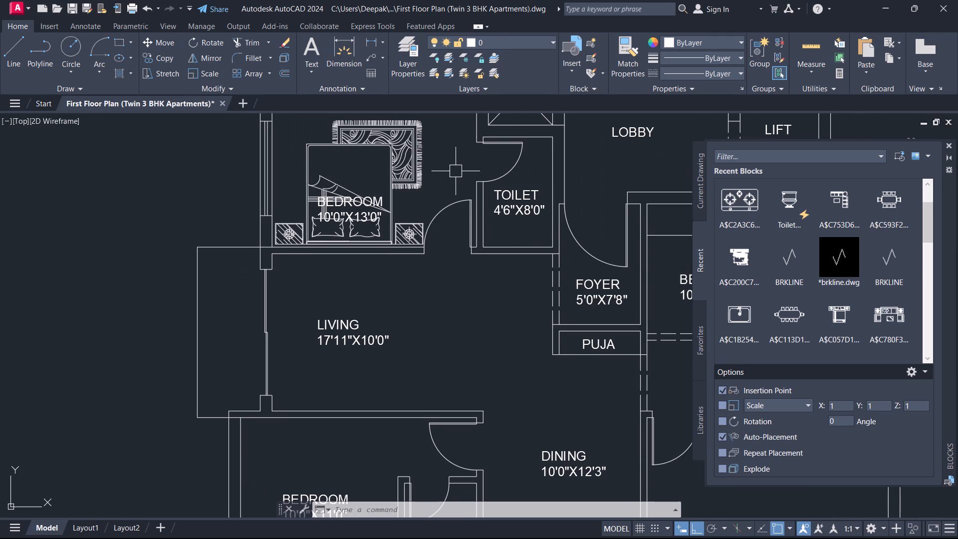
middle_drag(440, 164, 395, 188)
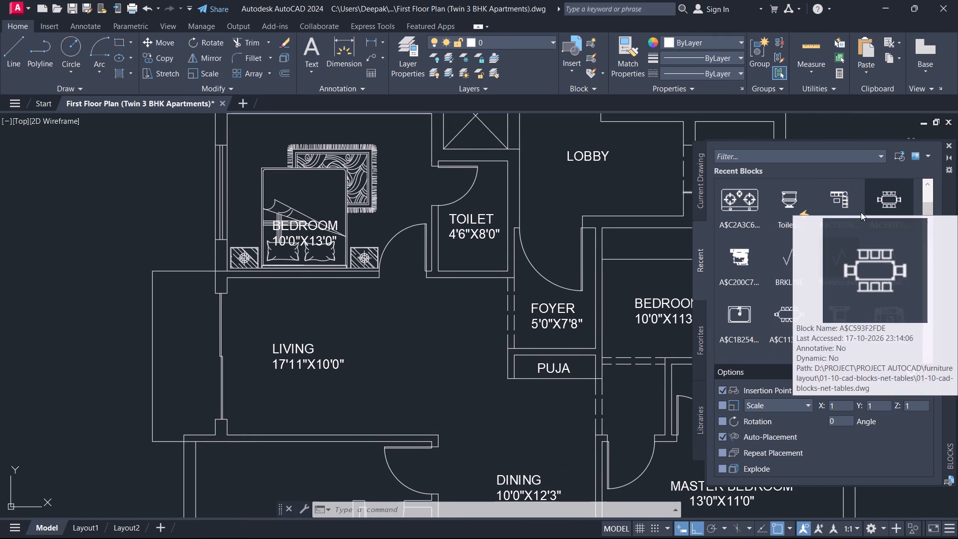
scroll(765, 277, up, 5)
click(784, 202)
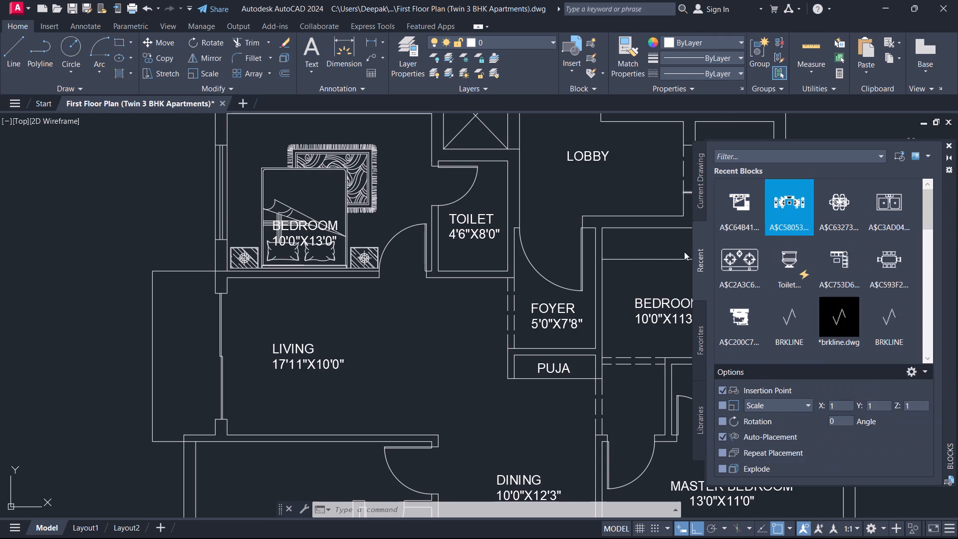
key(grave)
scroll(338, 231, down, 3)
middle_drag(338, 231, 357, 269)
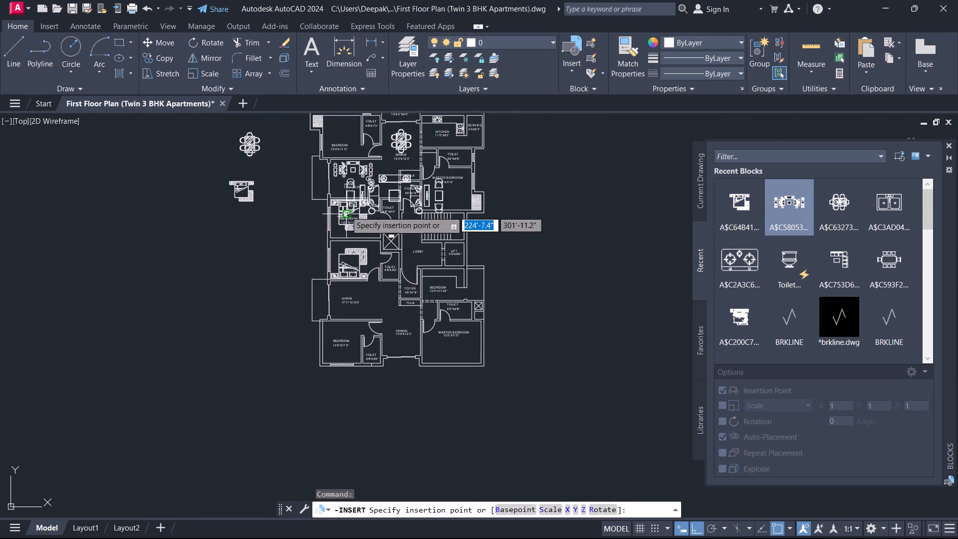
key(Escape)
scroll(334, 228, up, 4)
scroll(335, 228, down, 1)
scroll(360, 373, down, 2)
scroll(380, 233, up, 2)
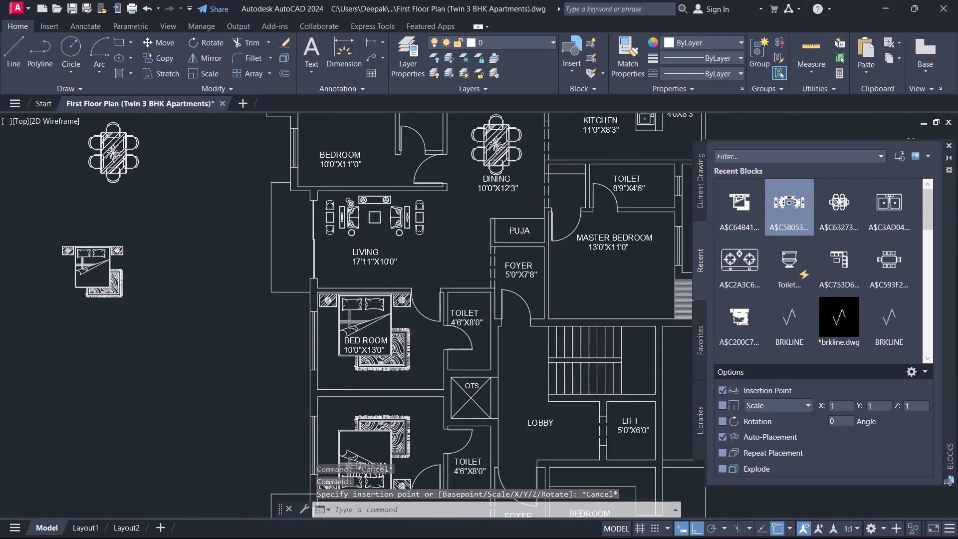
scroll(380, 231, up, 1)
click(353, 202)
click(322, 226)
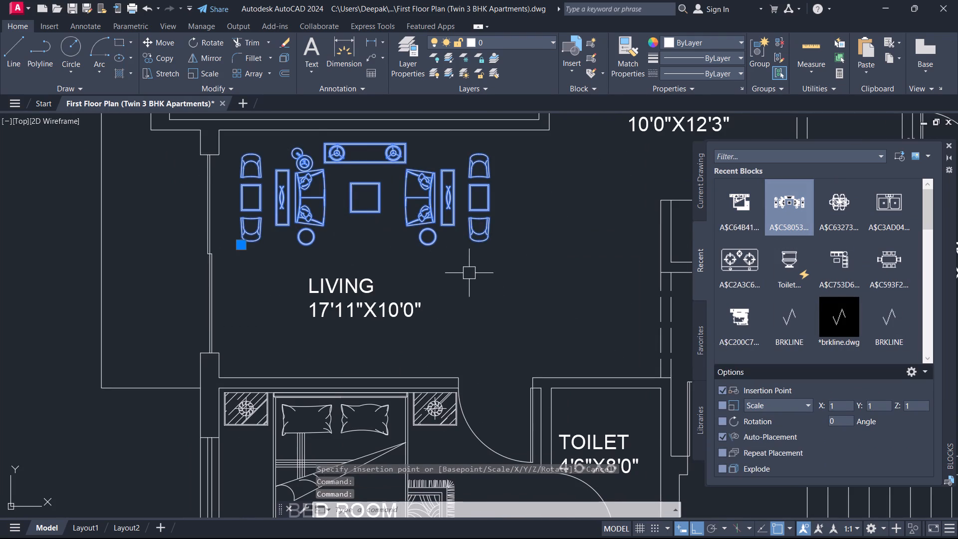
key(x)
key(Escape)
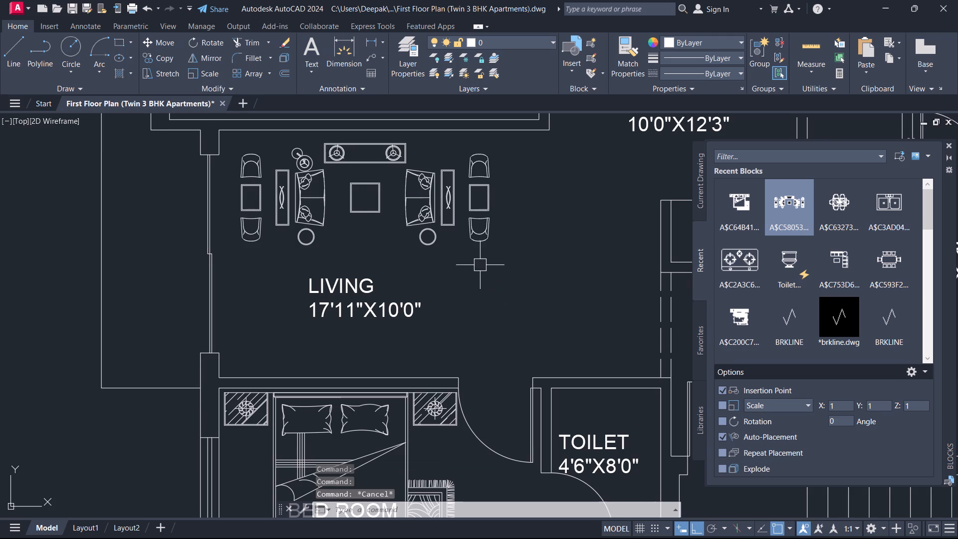
Copy the living room sofa set from a base point on its upper wall to the upper wall of the unfurnished LIVING 17'11"X10'0" room.
click(449, 213)
text(CO)
key(space)
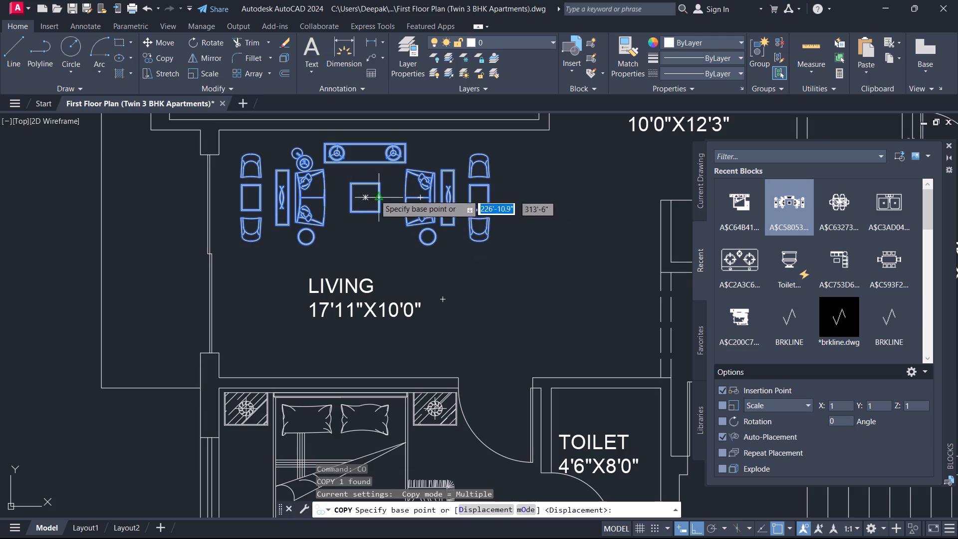
middle_drag(326, 169, 325, 312)
scroll(366, 269, up, 1)
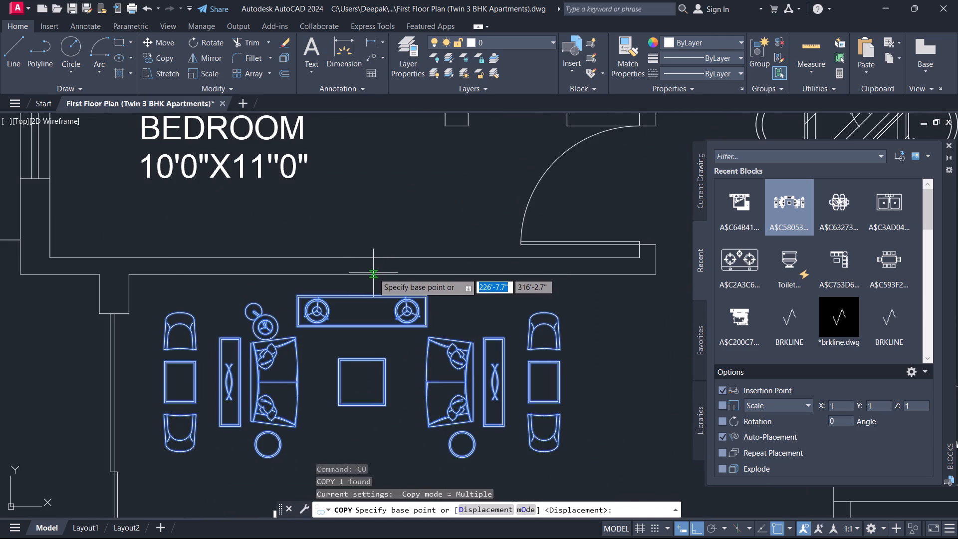
click(365, 270)
scroll(370, 310, down, 3)
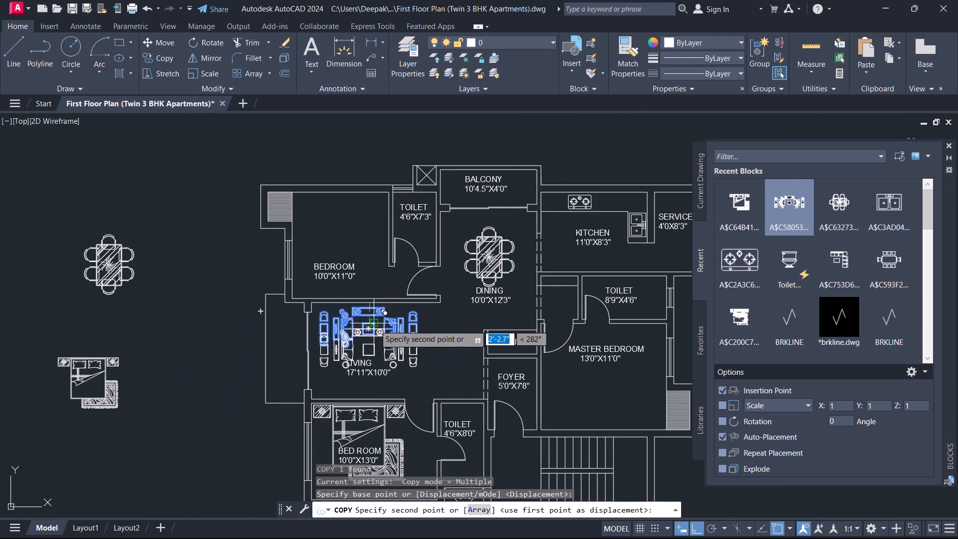
middle_drag(376, 327, 353, 172)
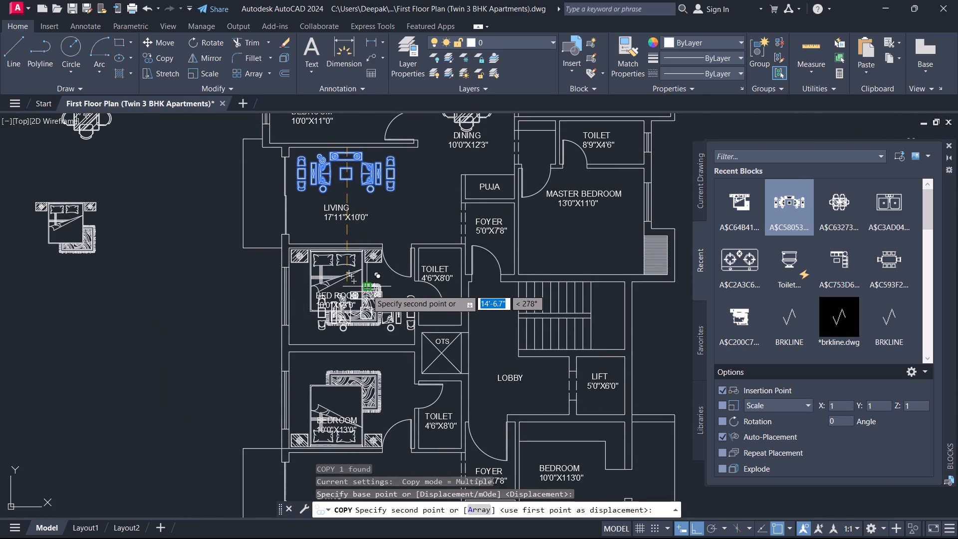
middle_drag(367, 289, 368, 233)
scroll(371, 249, up, 1)
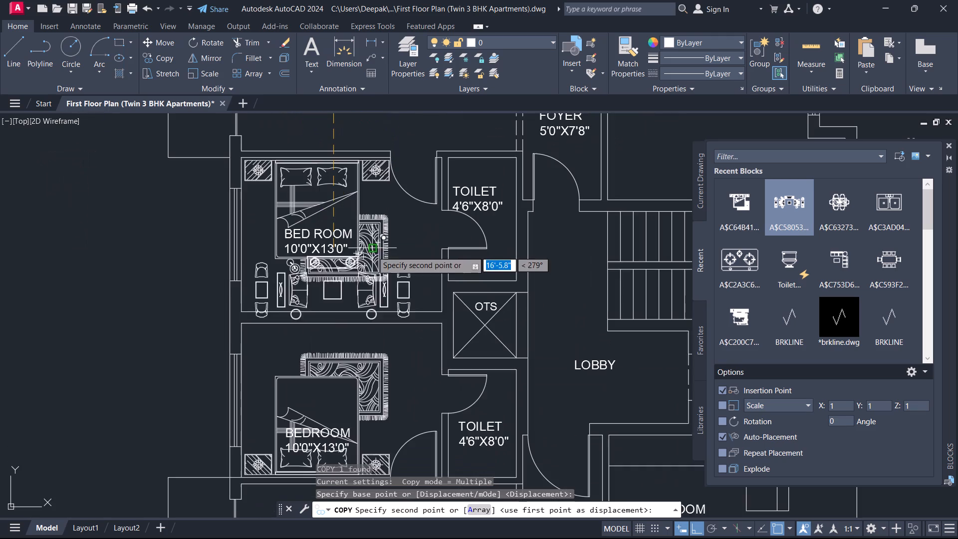
scroll(367, 292, up, 1)
middle_drag(365, 292, 357, 129)
middle_drag(359, 328, 400, 160)
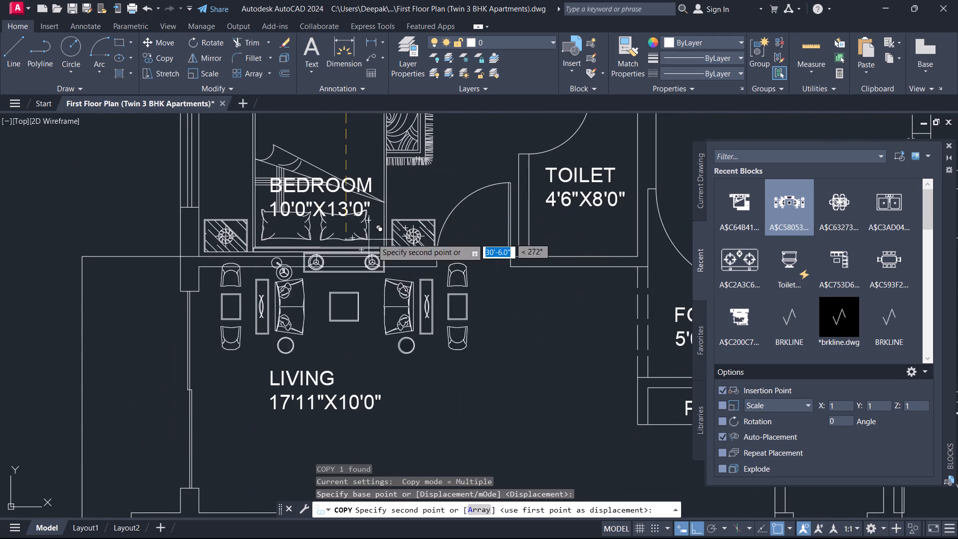
middle_drag(364, 257, 437, 194)
scroll(364, 257, up, 1)
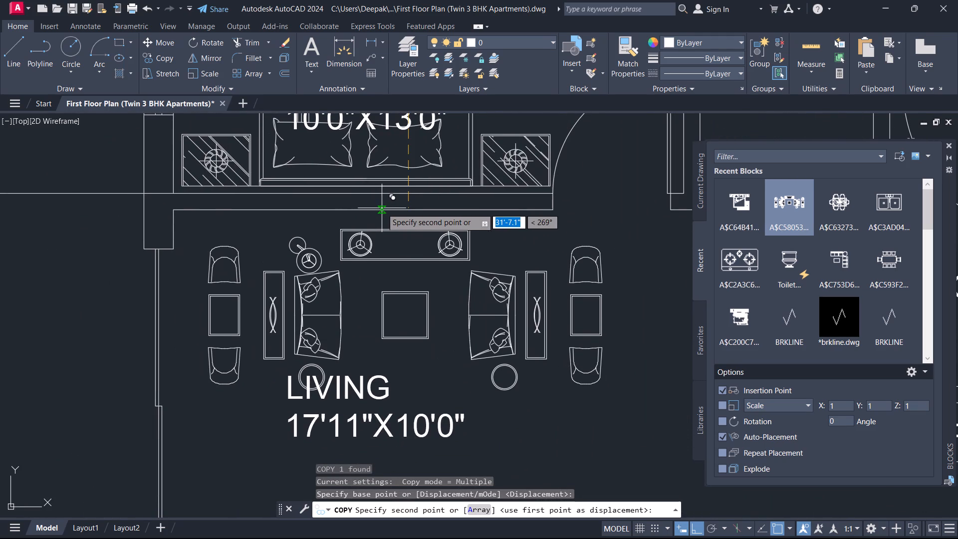
click(402, 209)
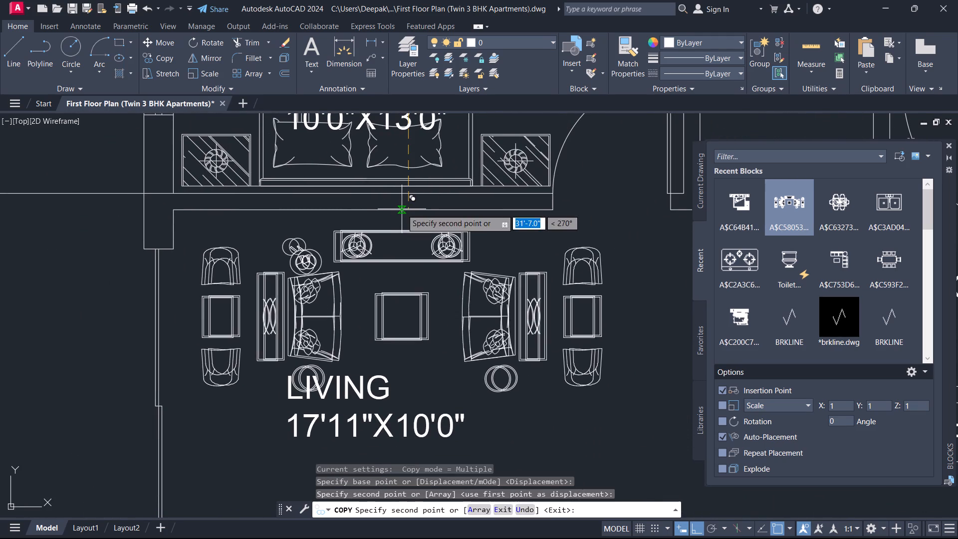
key(Escape)
Move the lower LIVING 17'11"X10'0" label horizontally off the round side table into the gap between the two side tables.
middle_drag(394, 259, 403, 143)
scroll(400, 219, up, 2)
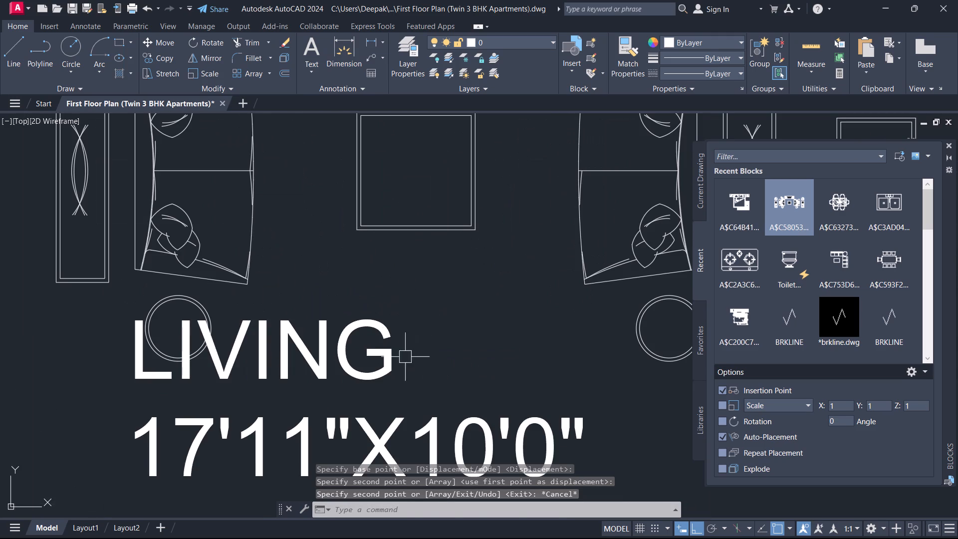
drag(403, 358, 398, 358)
click(362, 328)
scroll(443, 337, down, 2)
middle_drag(438, 333, 424, 175)
key(m)
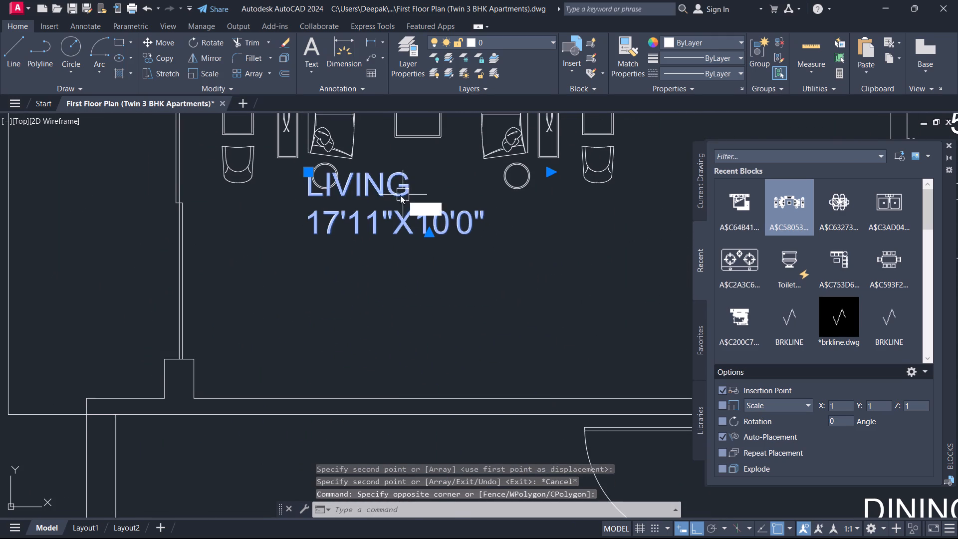
key(space)
click(386, 193)
click(429, 234)
click(411, 202)
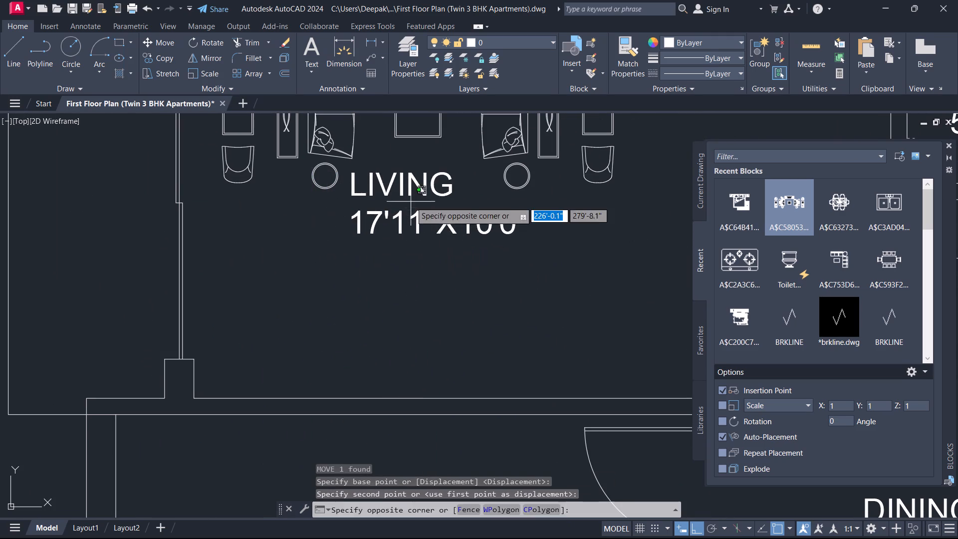
Move the lower LIVING 17'11"X10'0" label down into the clear floor area below the sofa set, without ortho or object snap.
click(398, 182)
text(M)
key(space)
click(399, 194)
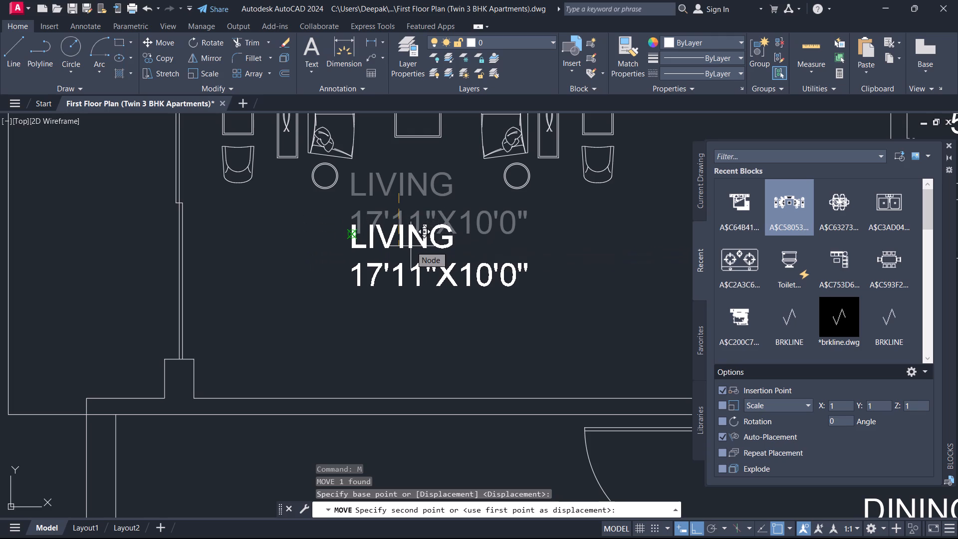
key(F8)
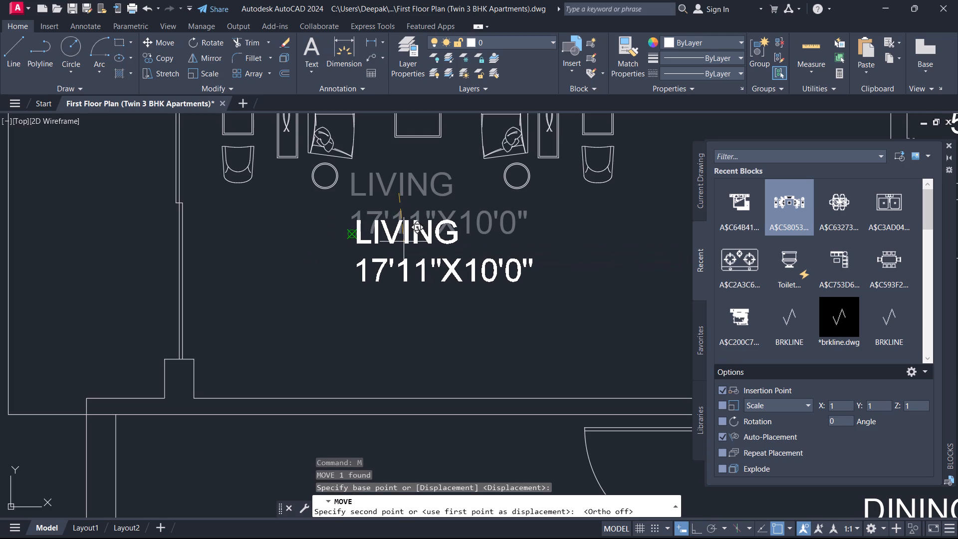
key(F3)
click(404, 242)
key(Escape)
key(F3)
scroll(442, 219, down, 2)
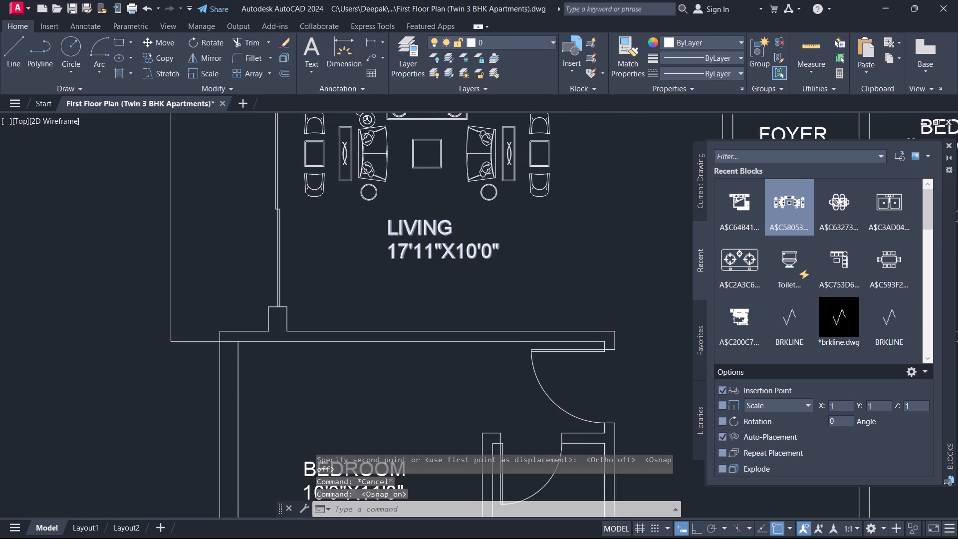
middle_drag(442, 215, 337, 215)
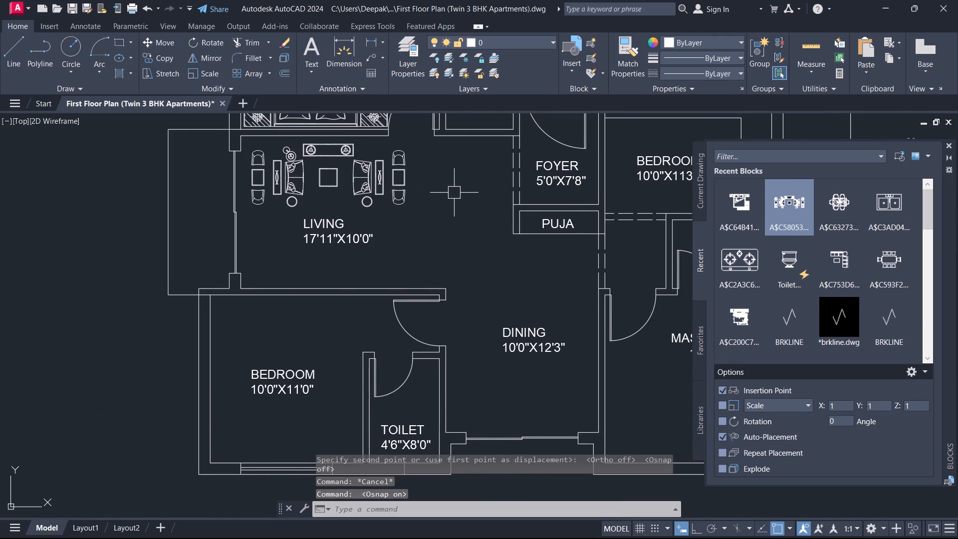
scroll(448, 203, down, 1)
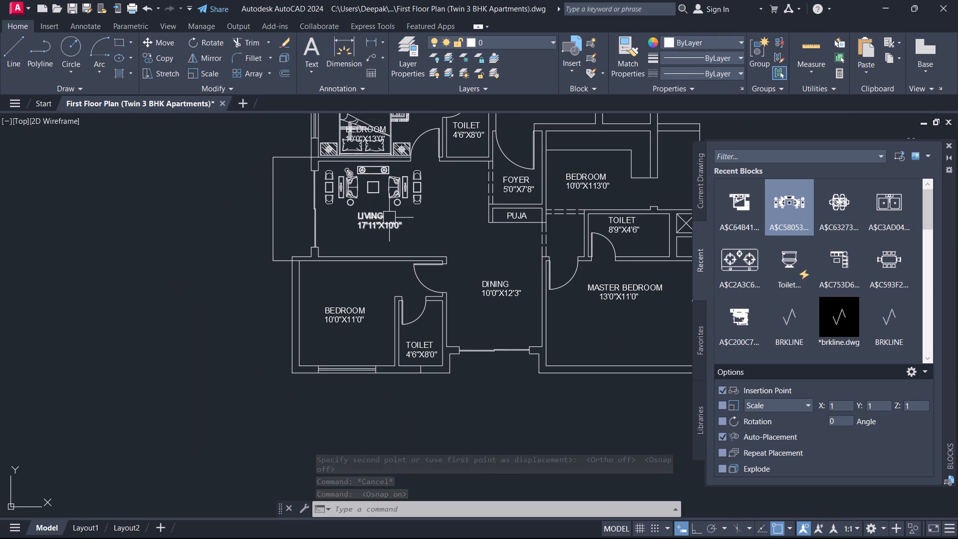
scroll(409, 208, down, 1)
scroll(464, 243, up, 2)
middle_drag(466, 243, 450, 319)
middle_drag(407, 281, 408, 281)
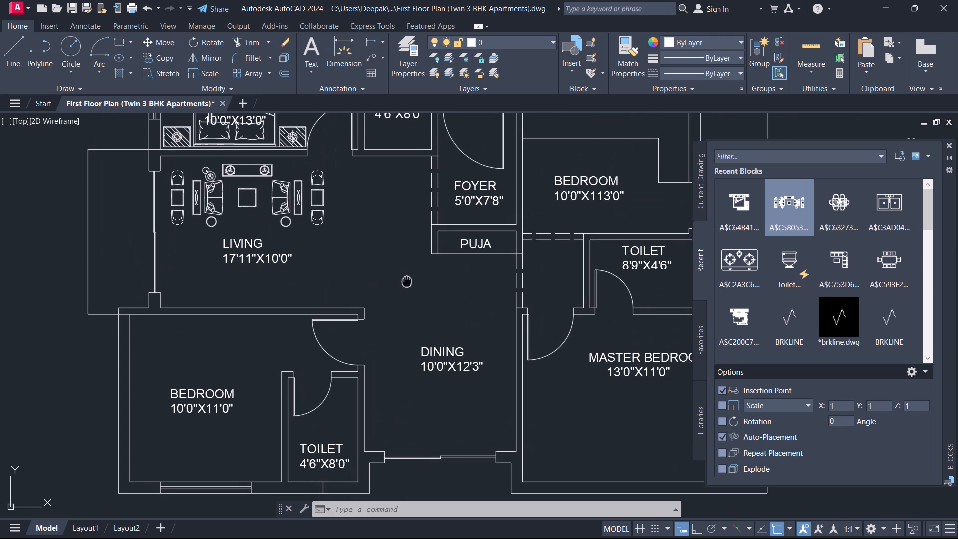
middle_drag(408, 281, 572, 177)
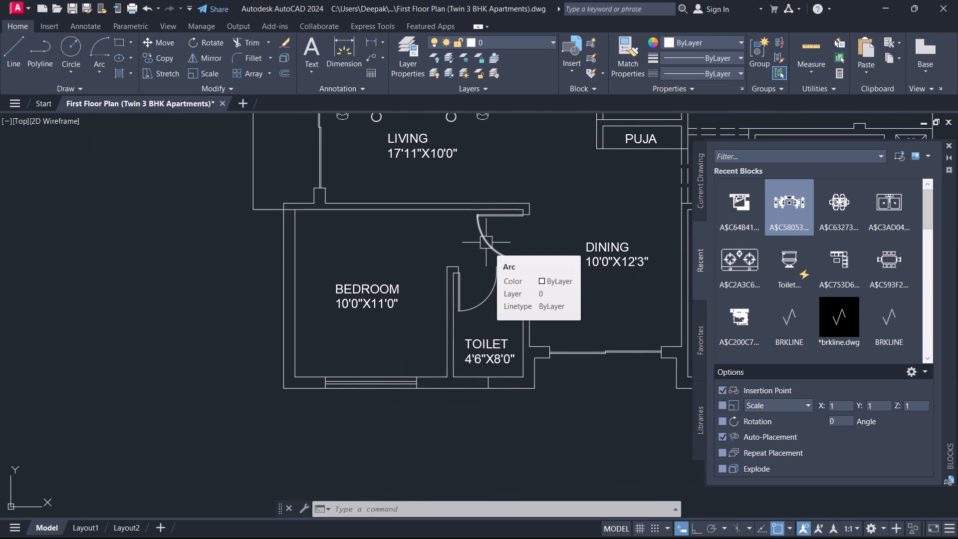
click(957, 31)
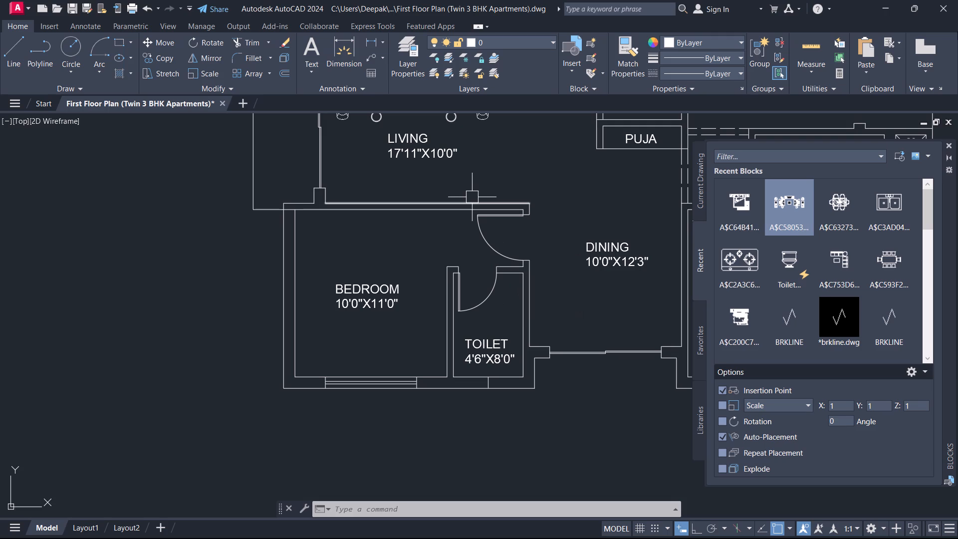
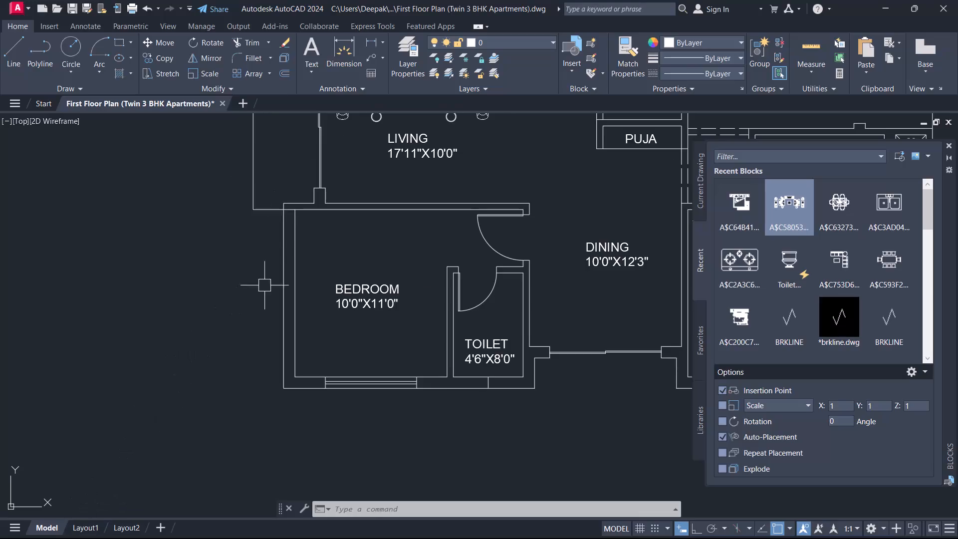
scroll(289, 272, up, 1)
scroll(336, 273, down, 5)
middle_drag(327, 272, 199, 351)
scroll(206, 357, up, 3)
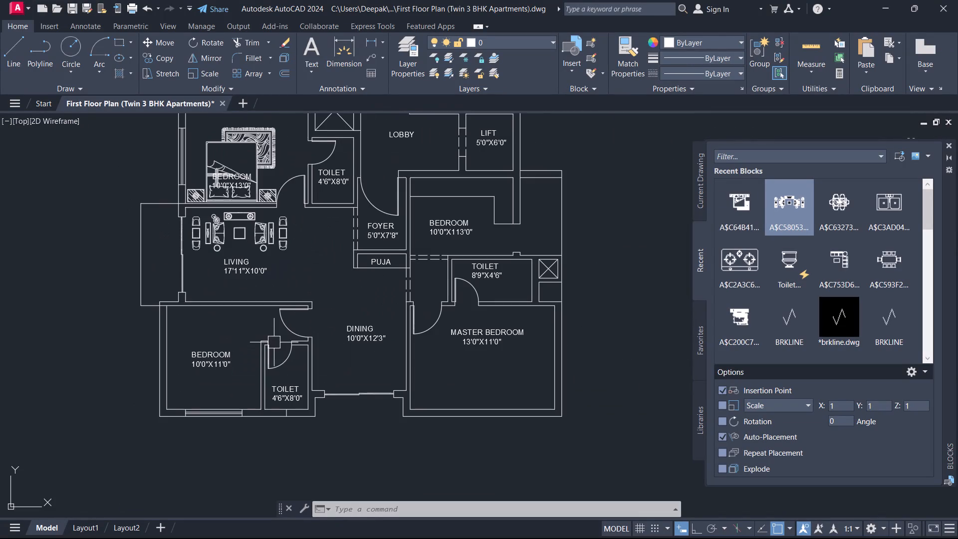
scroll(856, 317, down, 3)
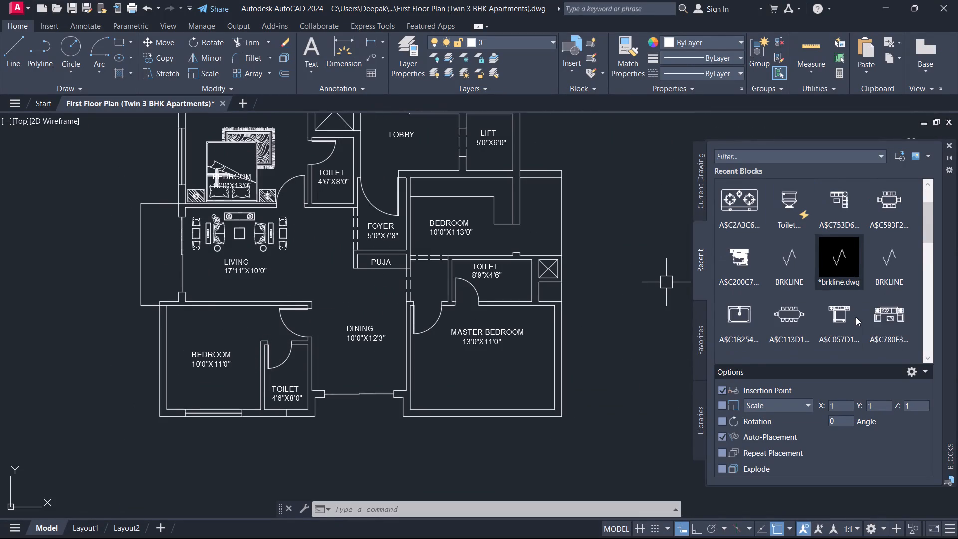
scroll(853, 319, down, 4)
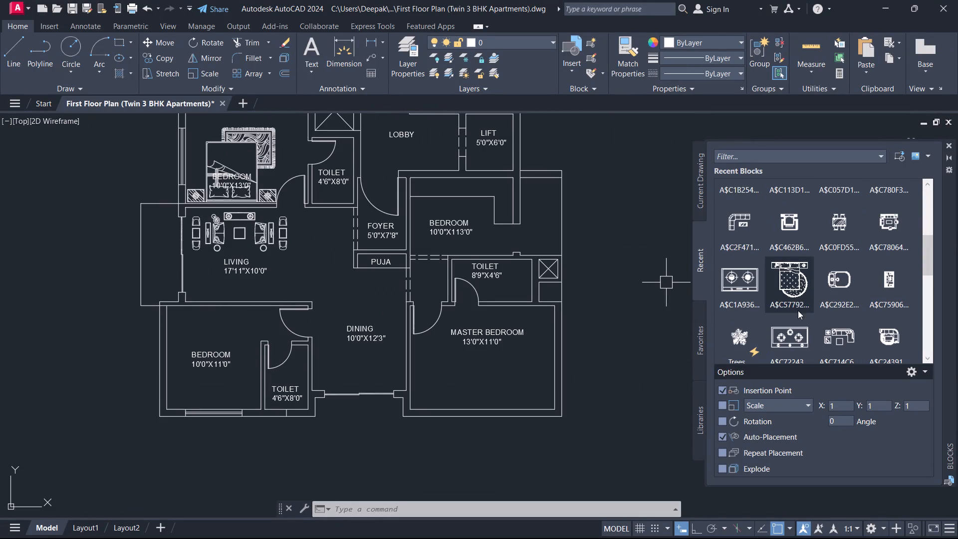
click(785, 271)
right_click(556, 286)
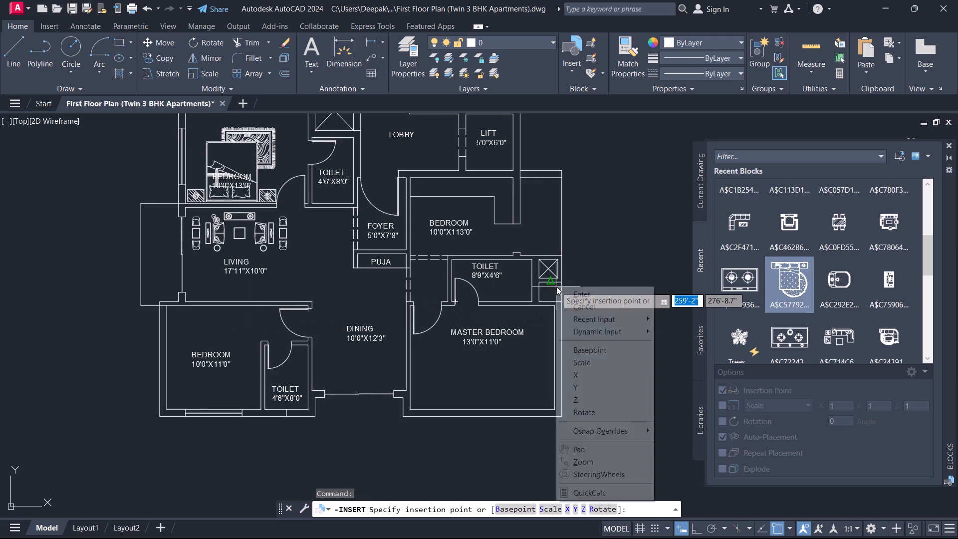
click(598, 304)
Copy the bed block from the lower unit's BEDROOM 10'0"X13'0" into the empty drawing space to the right of the building plan.
click(265, 150)
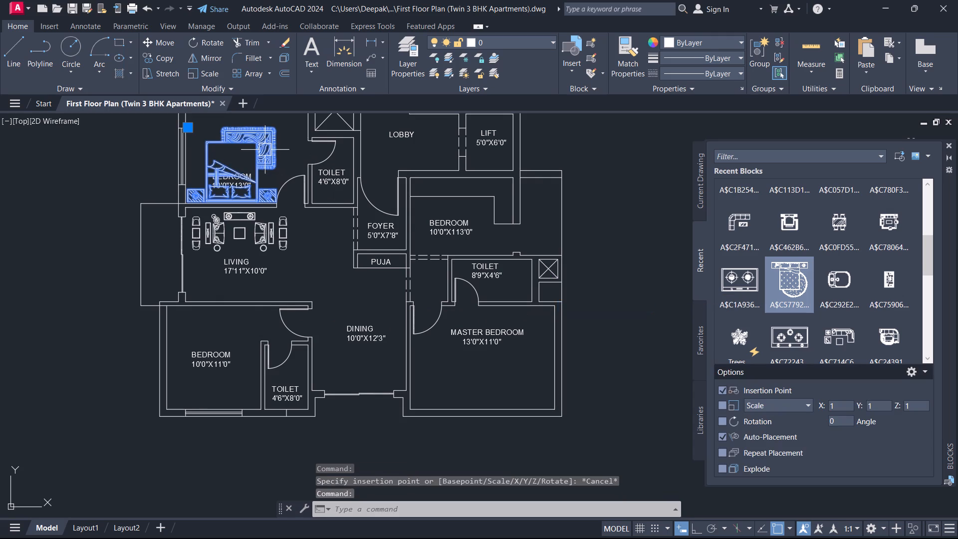
text(CO)
key(space)
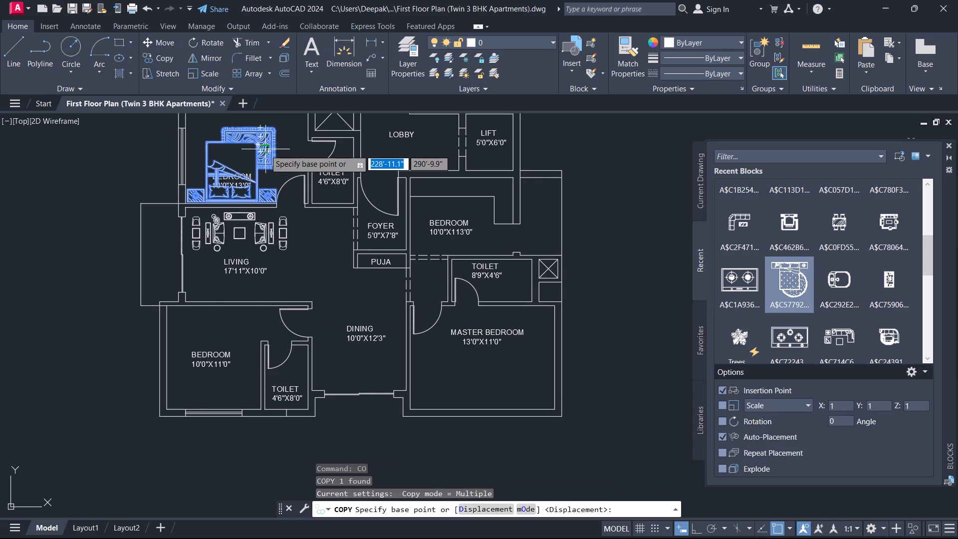
drag(268, 152, 246, 152)
scroll(462, 162, down, 5)
middle_drag(462, 162, 311, 233)
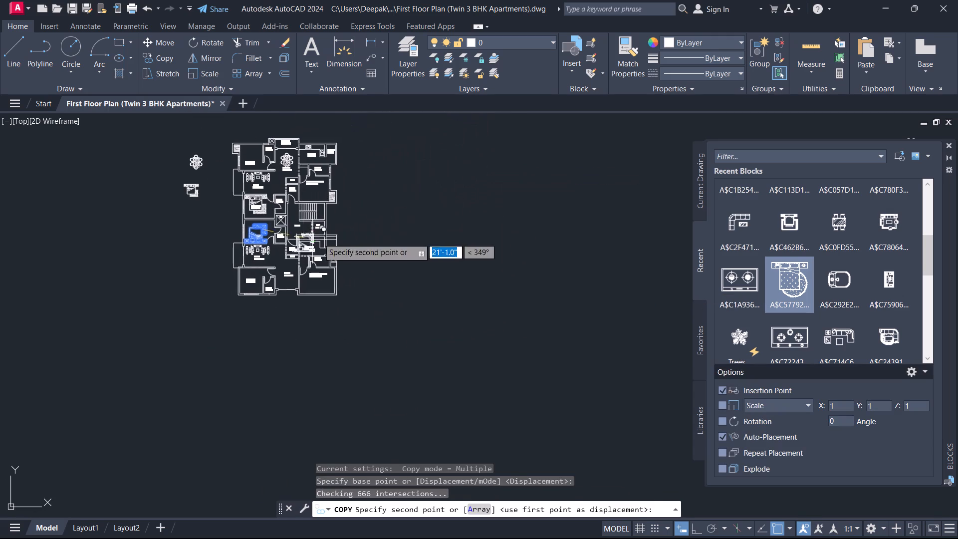
click(409, 209)
right_click(409, 209)
click(424, 229)
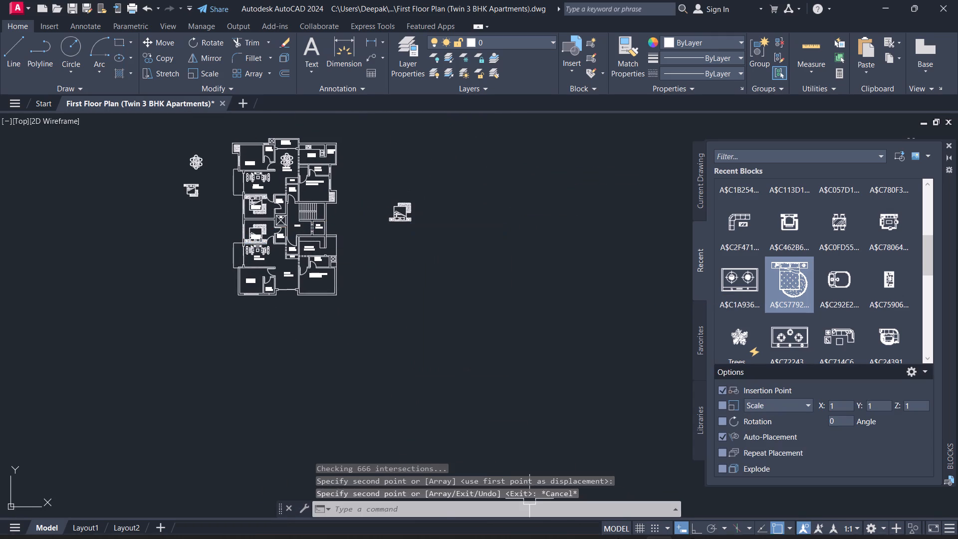
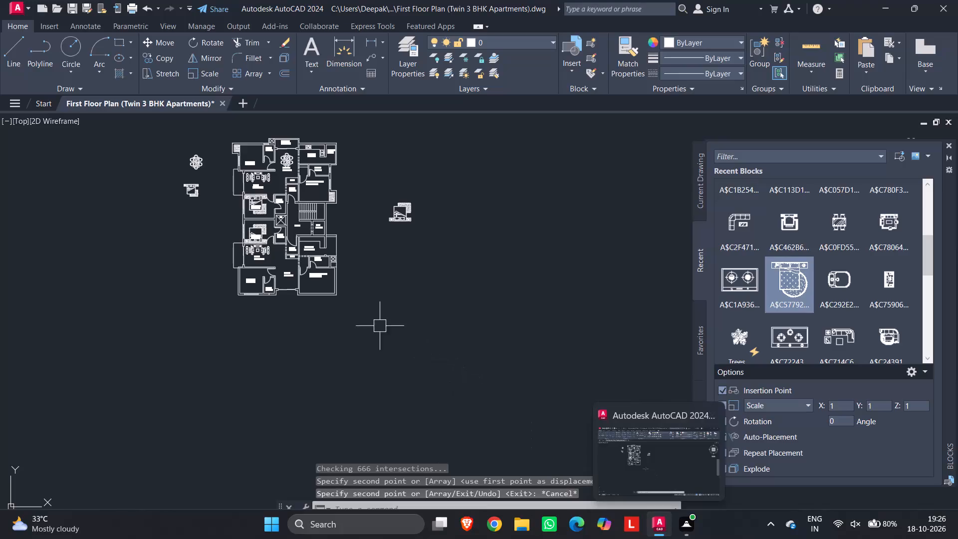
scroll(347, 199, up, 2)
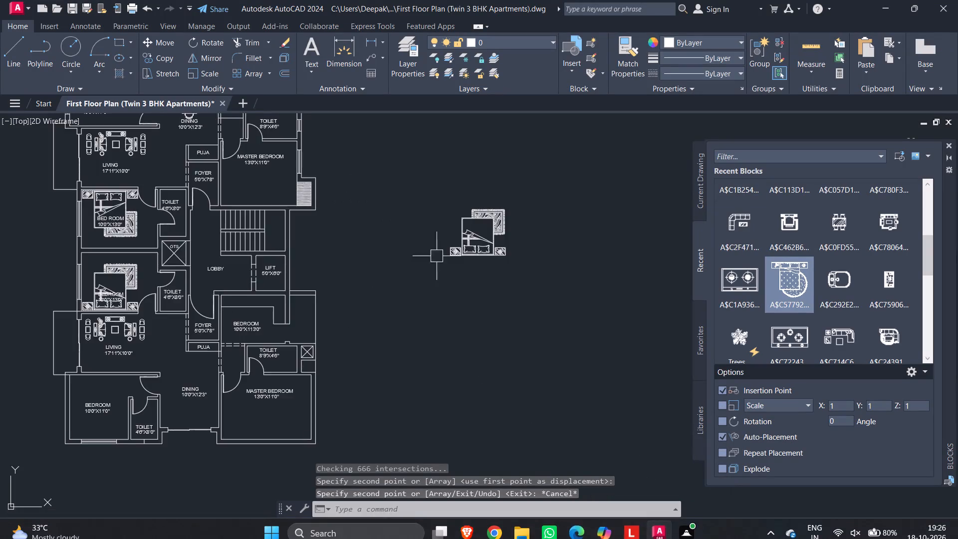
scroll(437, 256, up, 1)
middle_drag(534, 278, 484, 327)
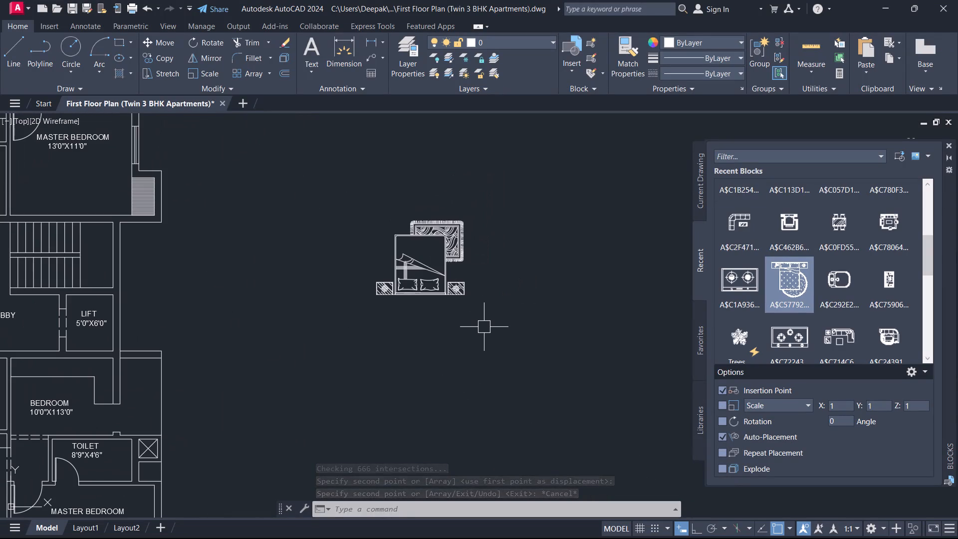
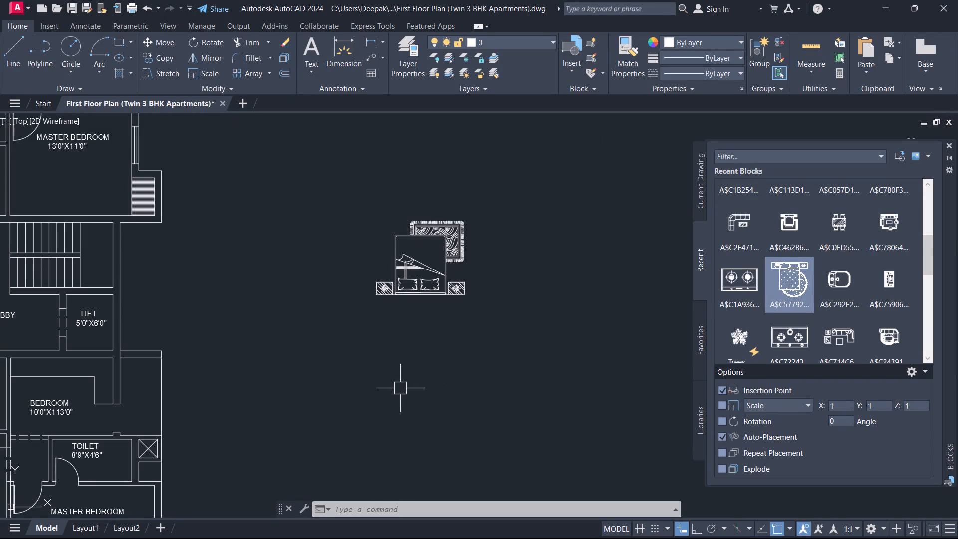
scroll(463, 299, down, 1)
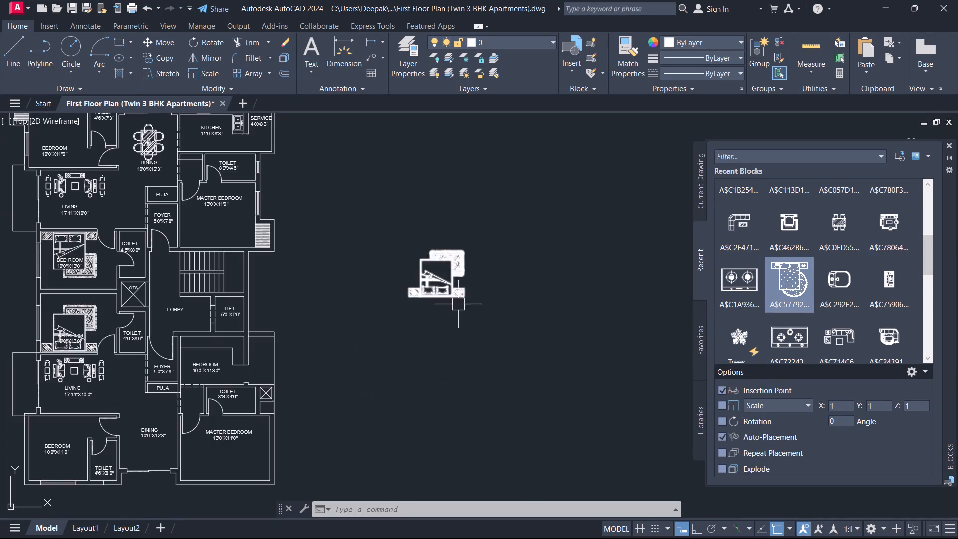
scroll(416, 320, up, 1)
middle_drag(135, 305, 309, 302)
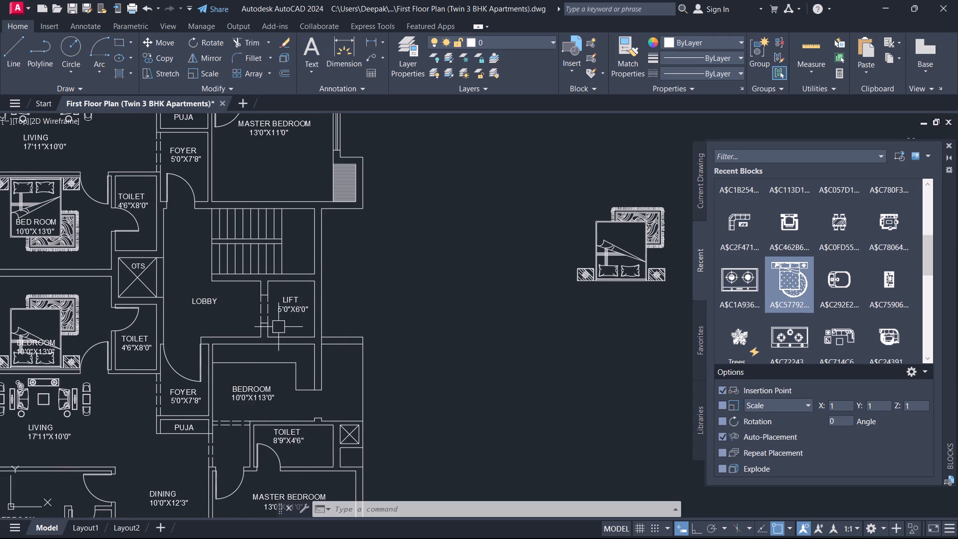
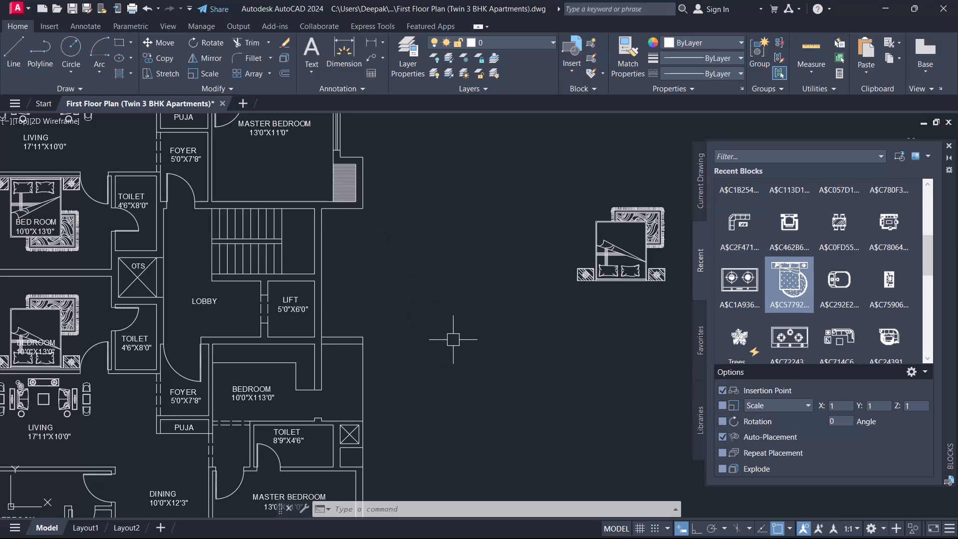
Move the spare bed block by its headboard midpoint to the bottom wall of the upper unit's 13'0"X11'0" master bedroom.
scroll(464, 307, down, 1)
middle_drag(468, 309, 363, 334)
scroll(385, 347, up, 1)
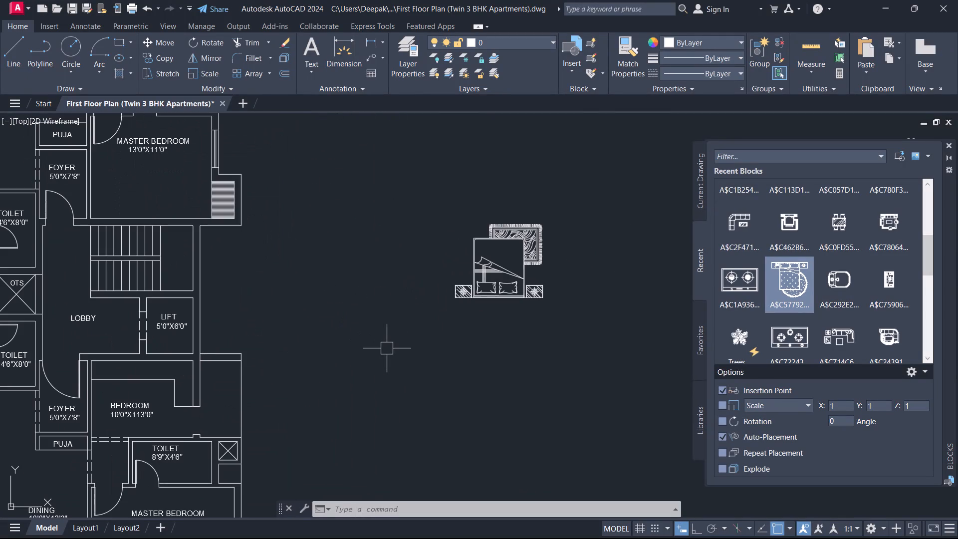
middle_drag(530, 318, 566, 365)
drag(563, 368, 550, 356)
click(495, 271)
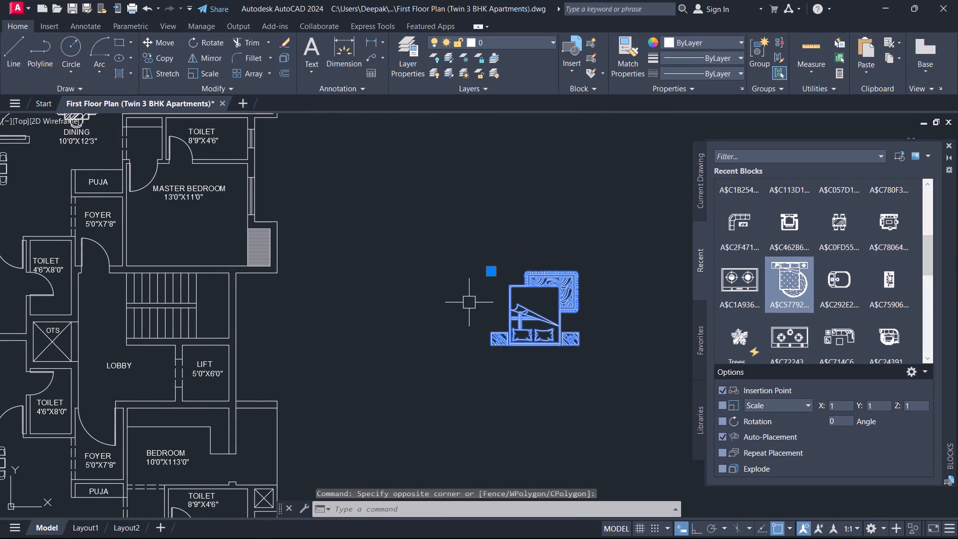
text(M)
key(space)
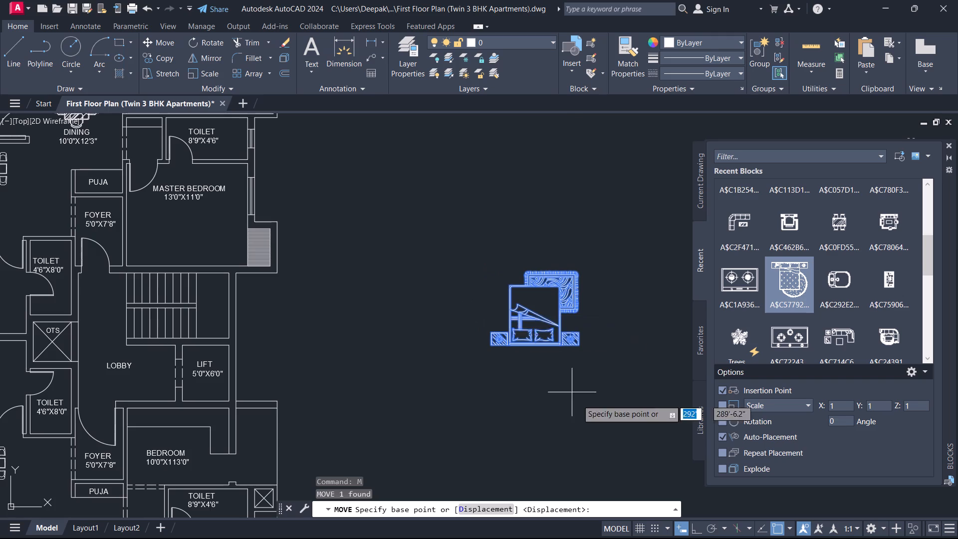
scroll(584, 409, up, 2)
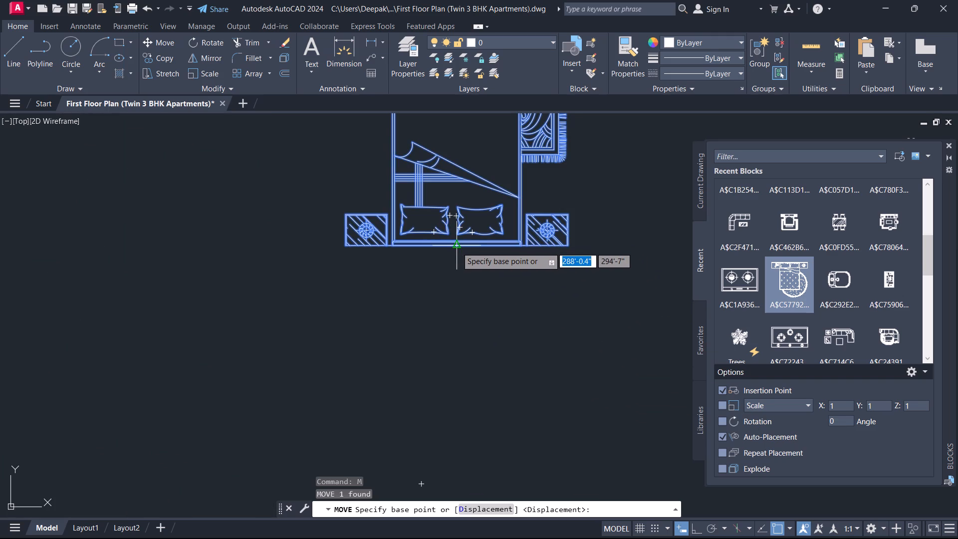
click(457, 253)
scroll(377, 236, up, 2)
scroll(377, 236, down, 2)
middle_drag(374, 235, 535, 380)
scroll(12, 204, down, 1)
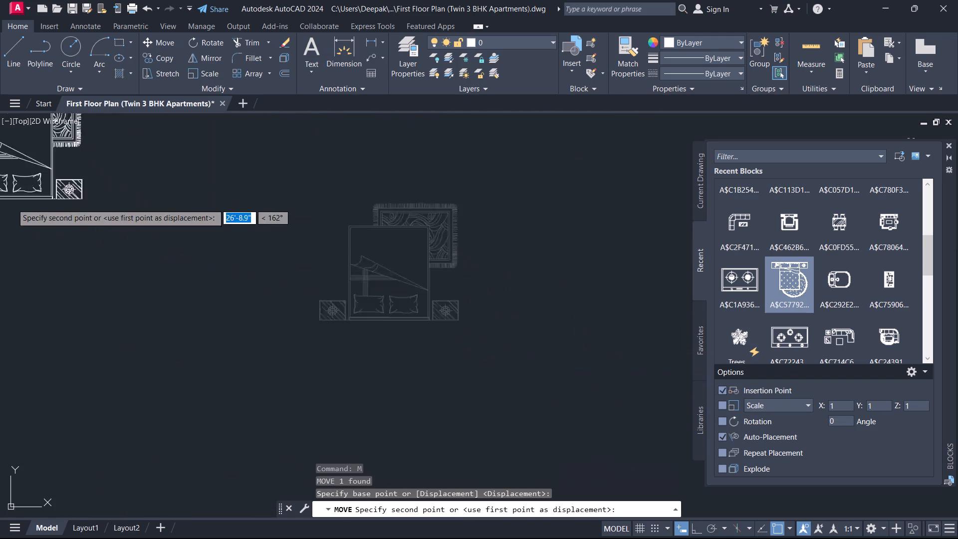
scroll(12, 204, down, 2)
middle_drag(87, 234, 561, 372)
scroll(217, 275, down, 1)
scroll(469, 333, up, 4)
middle_drag(513, 413, 483, 374)
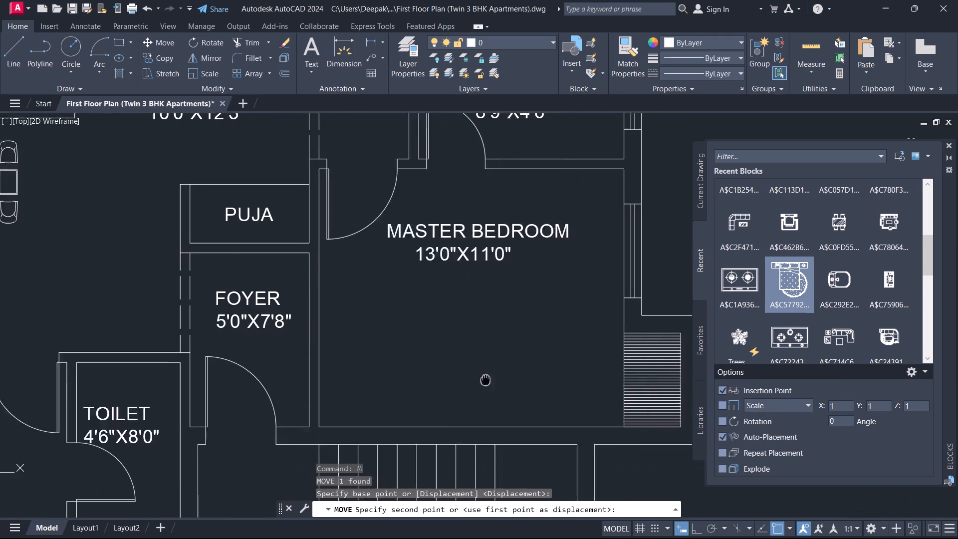
middle_drag(483, 374, 469, 334)
click(456, 384)
Copy the master bedroom bed block to the bottom wall of the lower unit's 13'0"X11'0" master bedroom.
scroll(444, 363, down, 4)
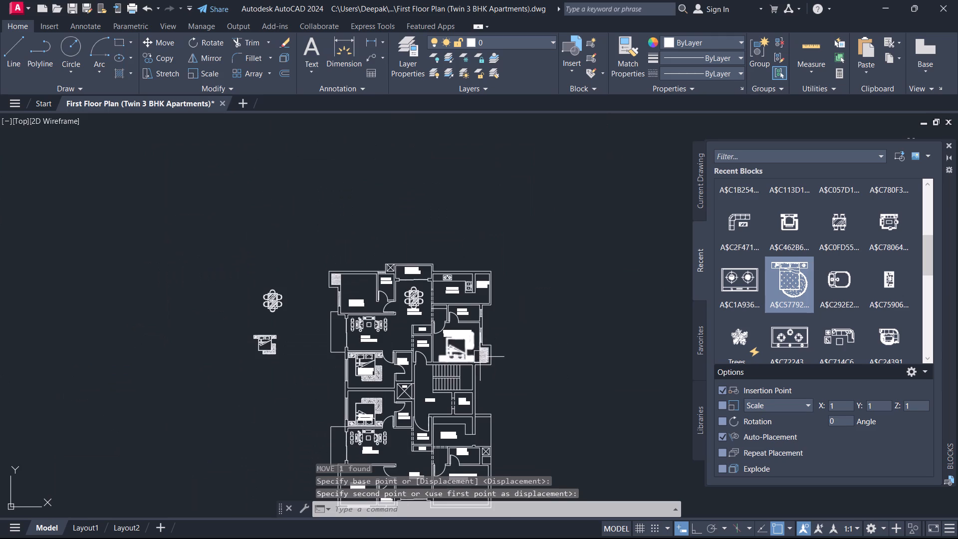
scroll(451, 365, up, 4)
click(449, 352)
text(CO)
key(space)
scroll(458, 362, up, 2)
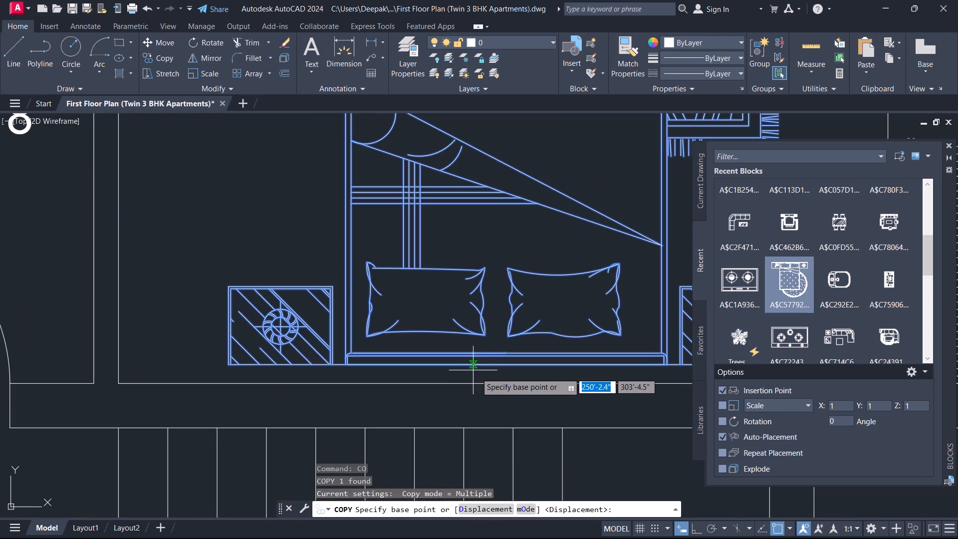
click(507, 387)
scroll(500, 379, down, 7)
middle_drag(501, 409, 535, 274)
scroll(533, 326, up, 2)
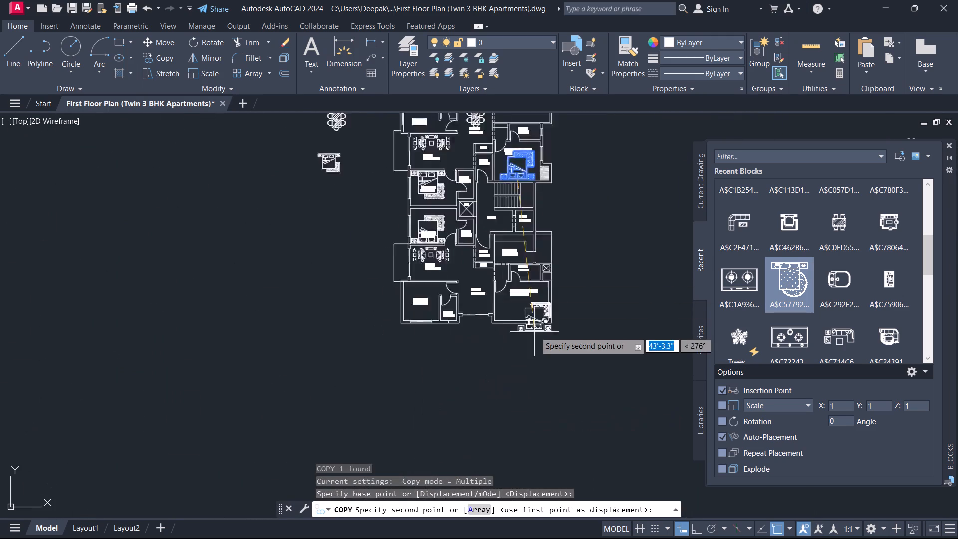
scroll(535, 332, up, 3)
click(468, 273)
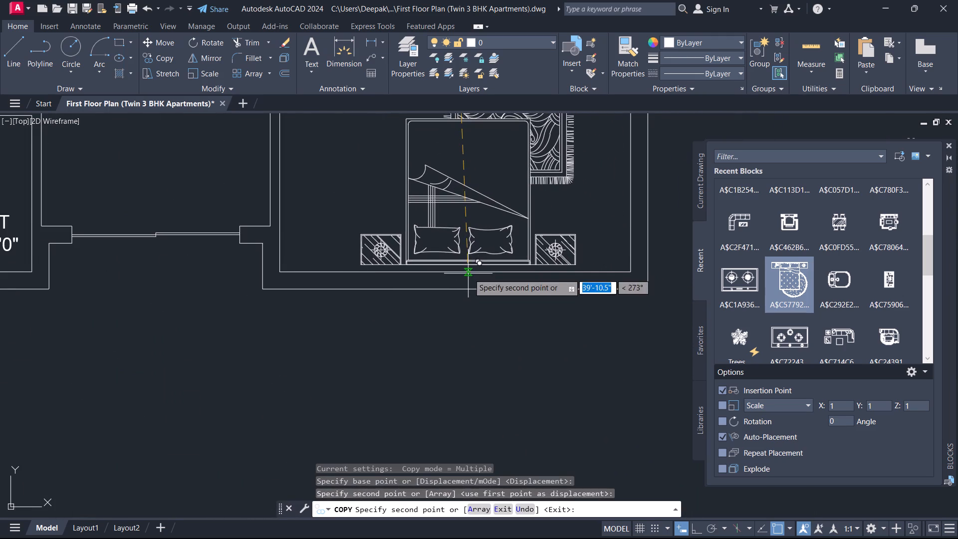
scroll(341, 244, down, 3)
middle_drag(341, 244, 360, 314)
right_click(336, 282)
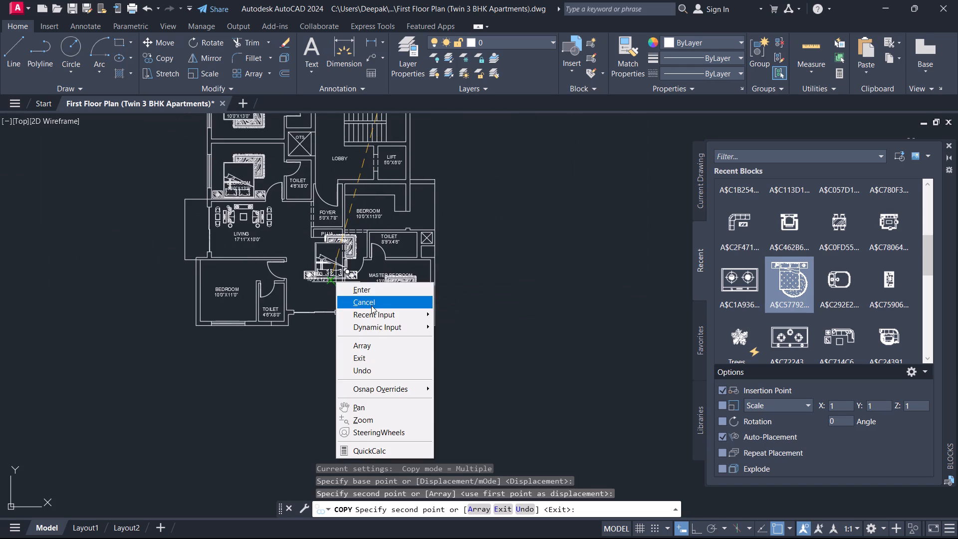
click(371, 305)
Offset the short vertical line in the outer wall of the lower 4'6"X8'0" toilet by 1' to both sides.
scroll(318, 289, up, 2)
middle_drag(332, 293, 348, 302)
scroll(336, 295, up, 1)
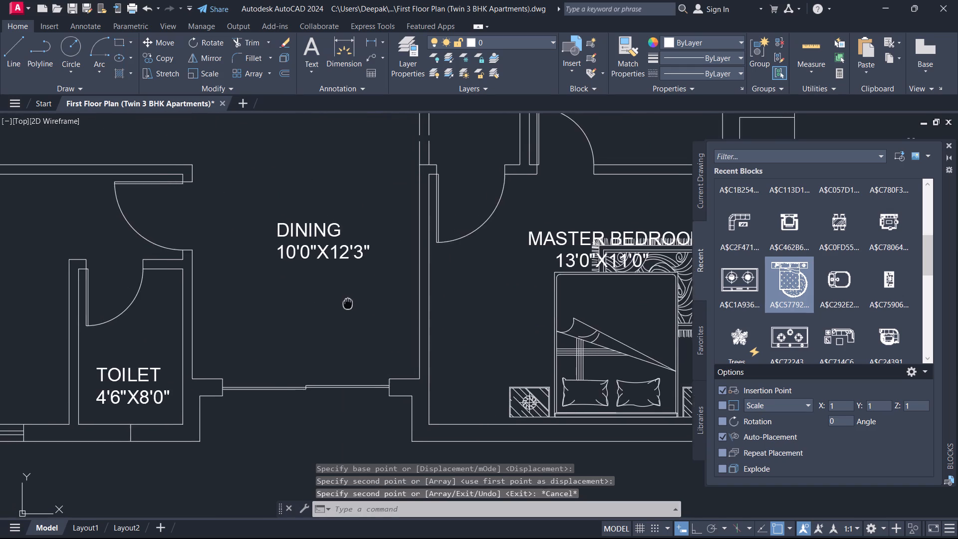
middle_drag(348, 302, 410, 309)
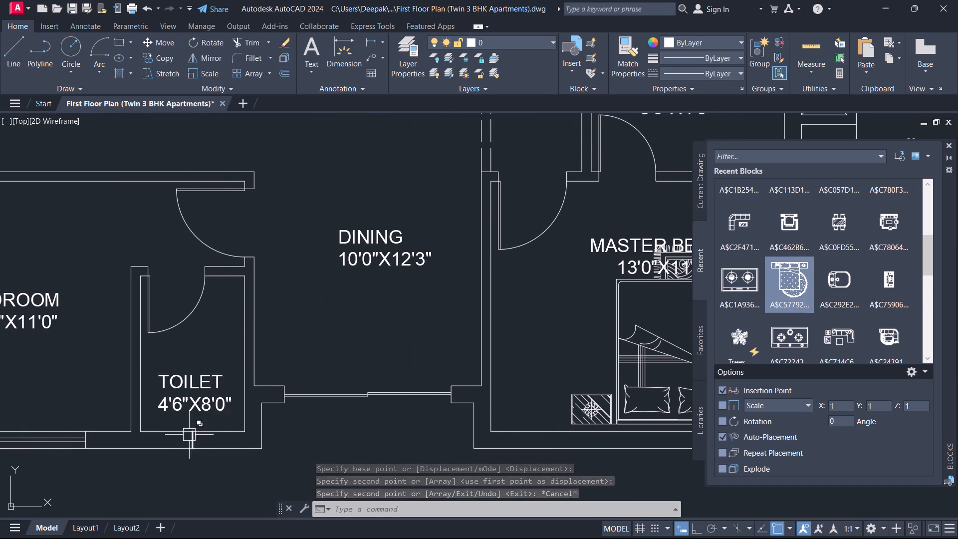
scroll(190, 437, up, 4)
text(O 1')
key(Return)
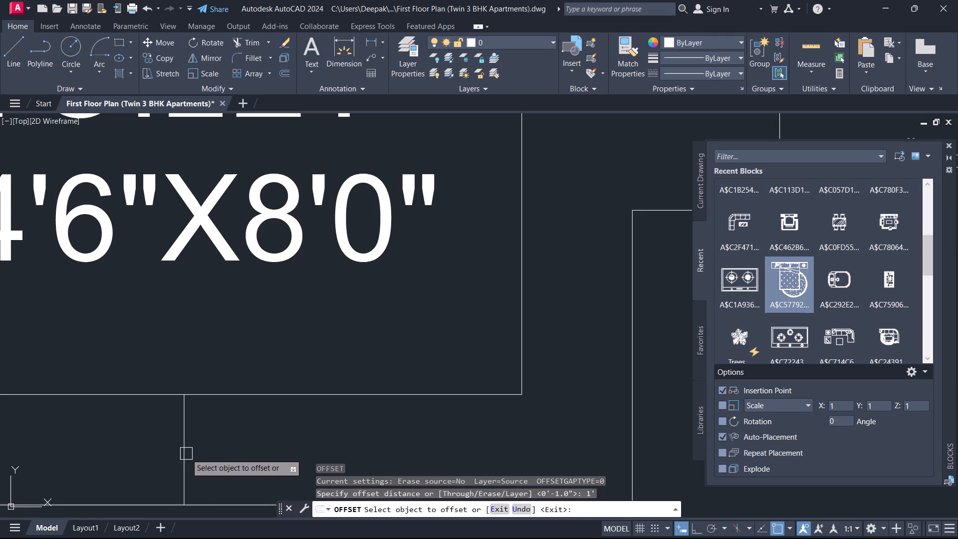
click(185, 454)
click(157, 459)
click(186, 470)
click(227, 461)
right_click(227, 461)
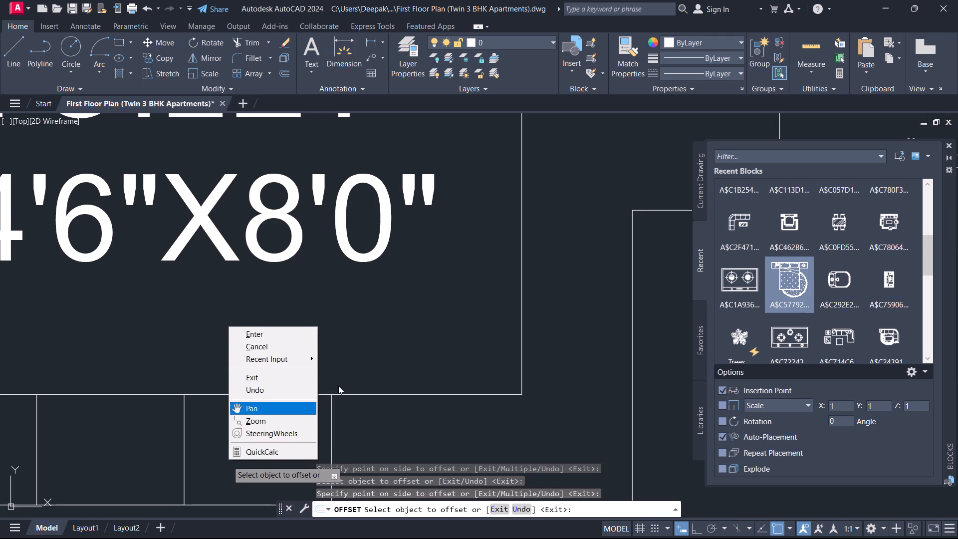
click(301, 343)
Delete the middle vertical line between the two offset jamb lines in the toilet's outer wall.
scroll(180, 456, down, 2)
middle_drag(180, 456, 281, 440)
scroll(281, 440, up, 2)
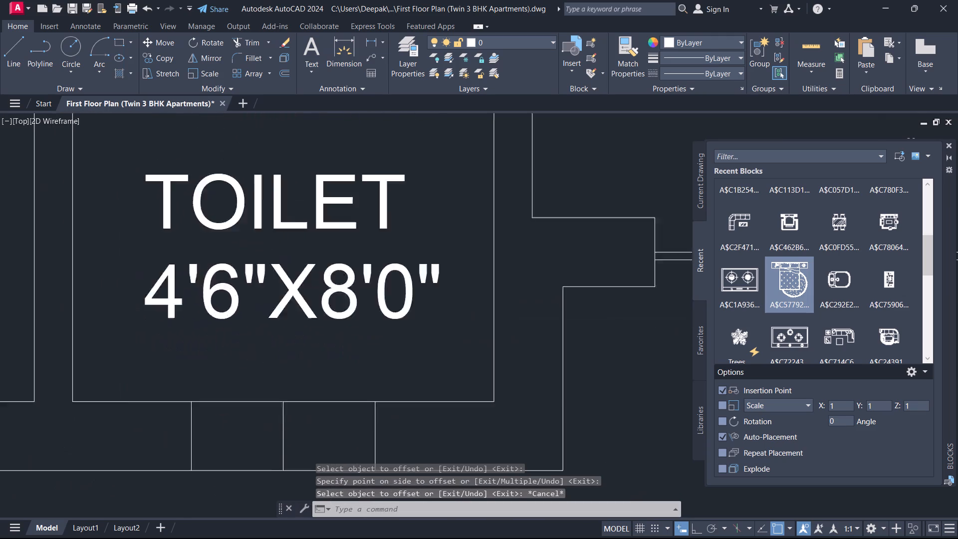
click(329, 453)
click(239, 438)
key(Delete)
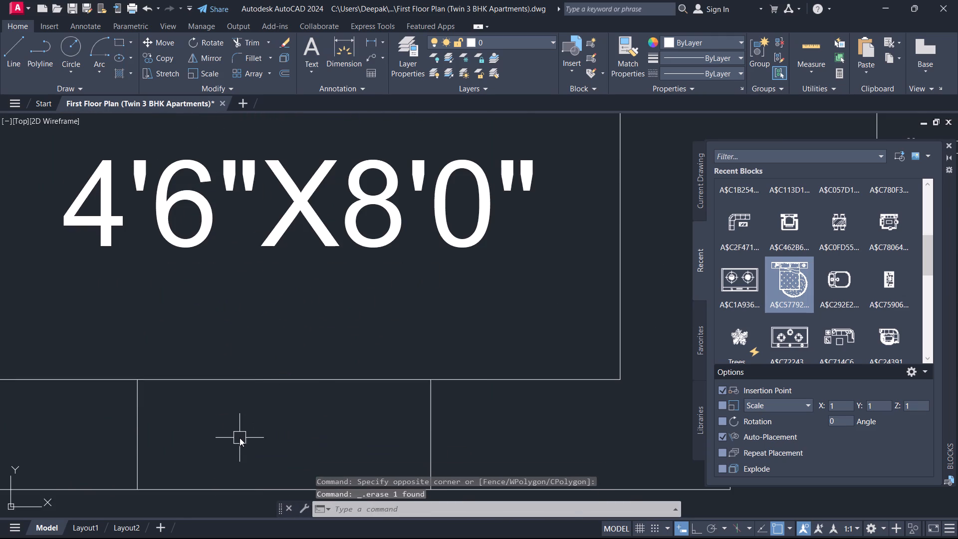
key(t)
key(Escape)
Draw a horizontal line between the midpoints of the two jamb lines of the toilet window opening.
text(L)
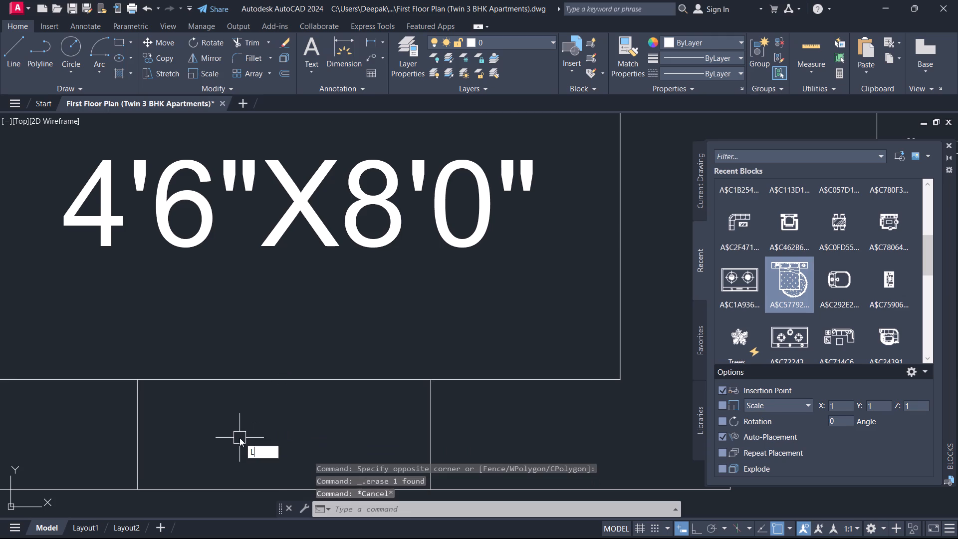
key(space)
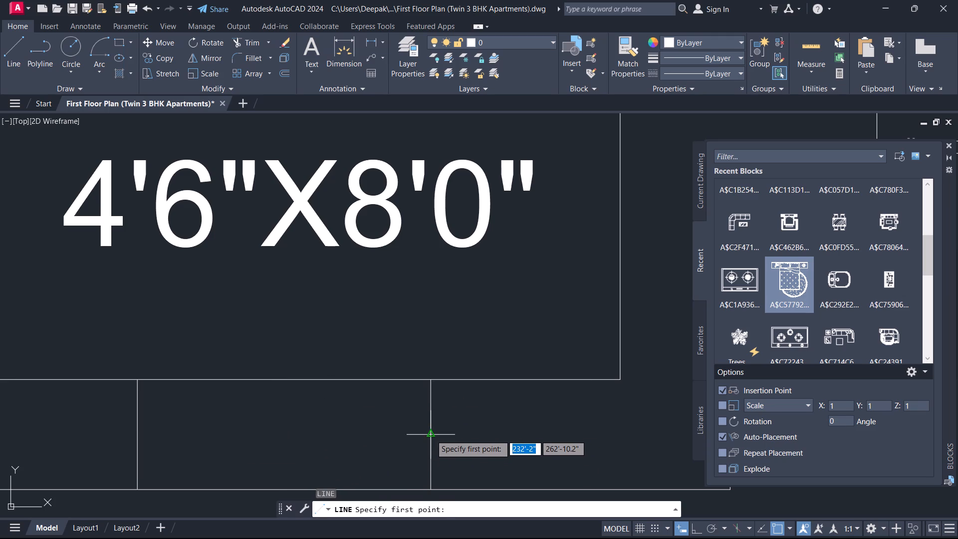
click(431, 434)
click(139, 432)
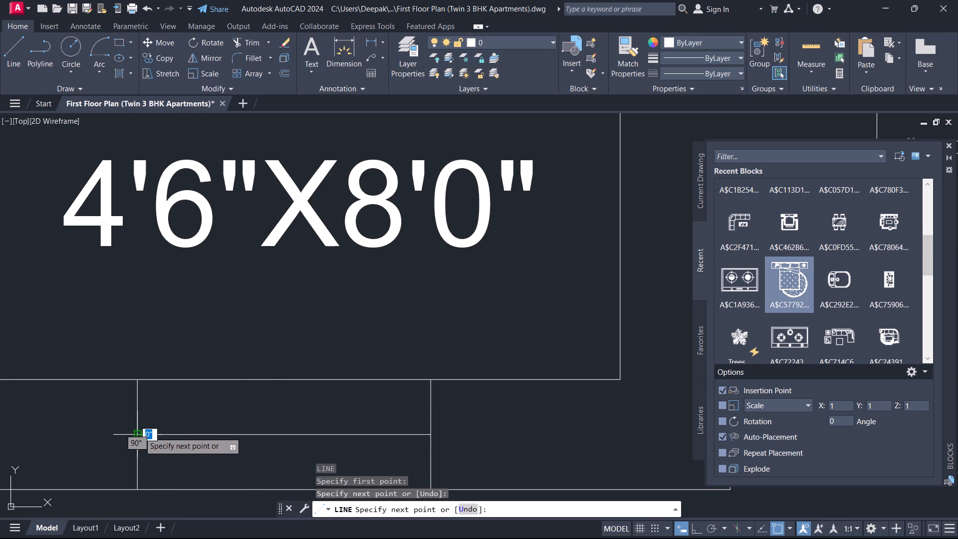
right_click(174, 419)
click(262, 304)
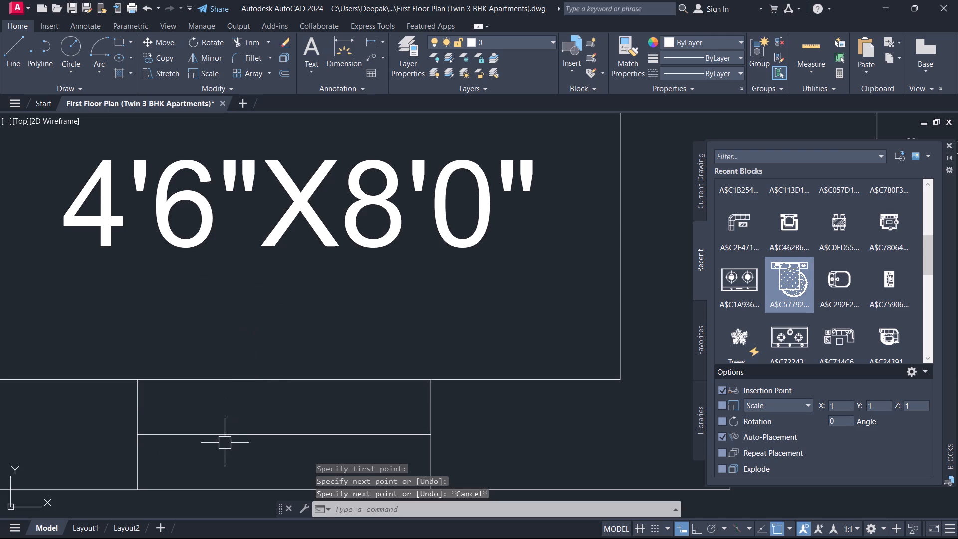
Offset the toilet window's horizontal centre line by 1" to both sides.
text(O 1)
key(Return)
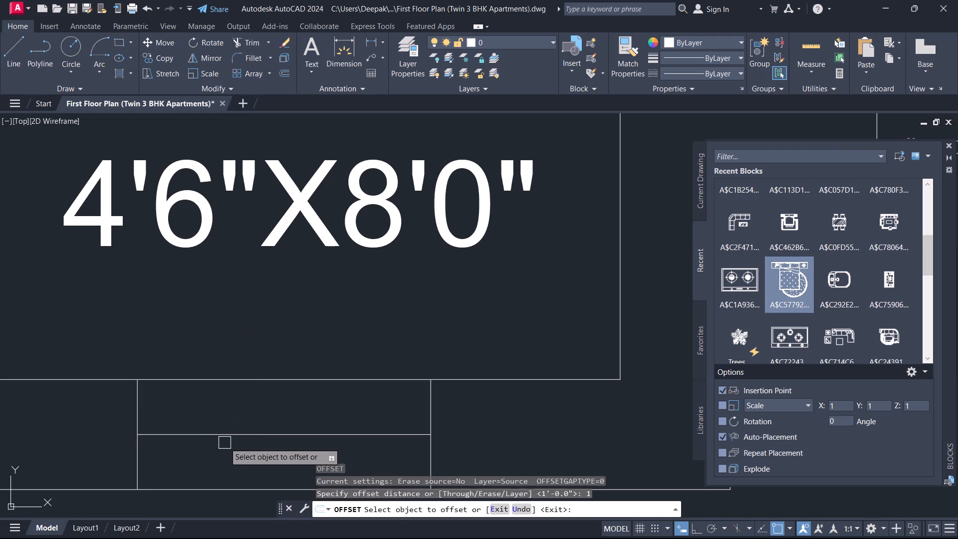
drag(228, 436, 229, 426)
click(231, 403)
right_click(231, 403)
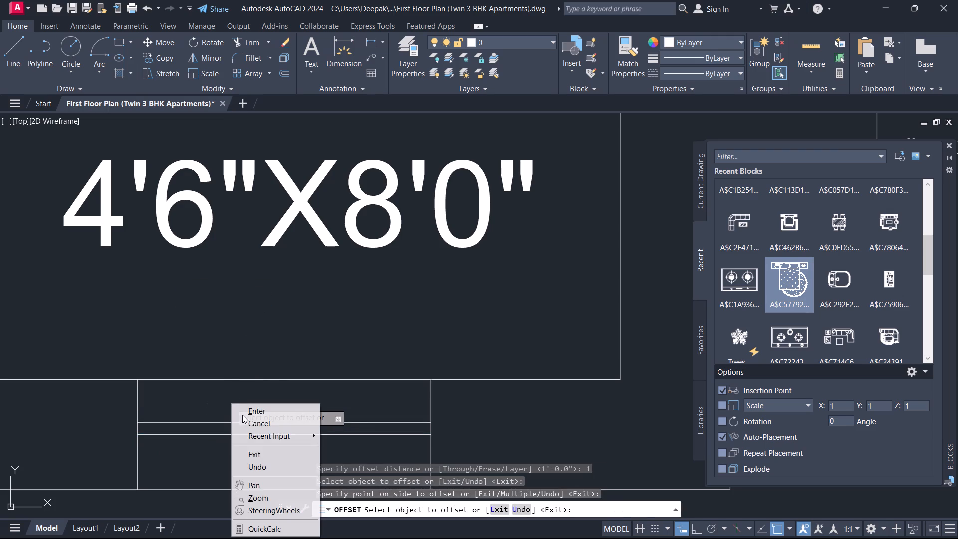
click(248, 421)
text(O)
key(space)
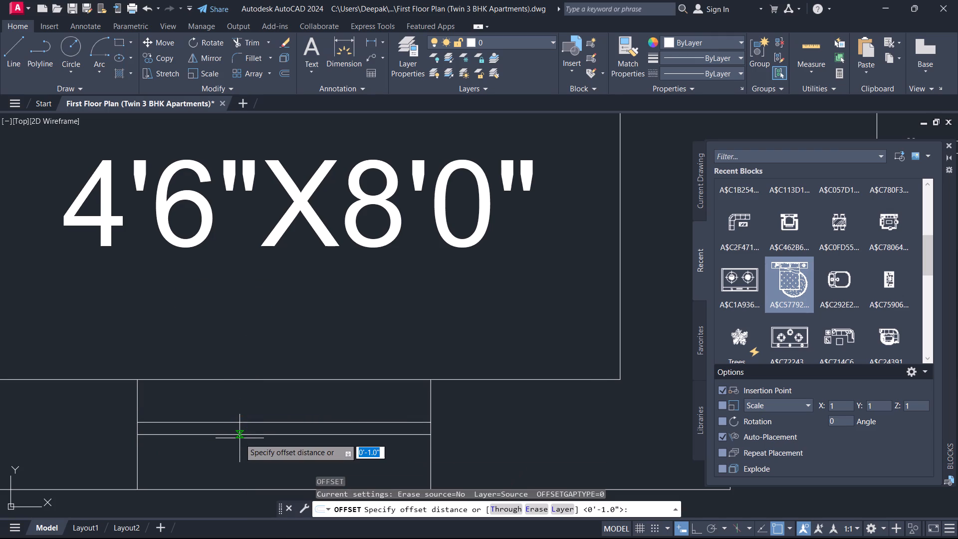
key(space)
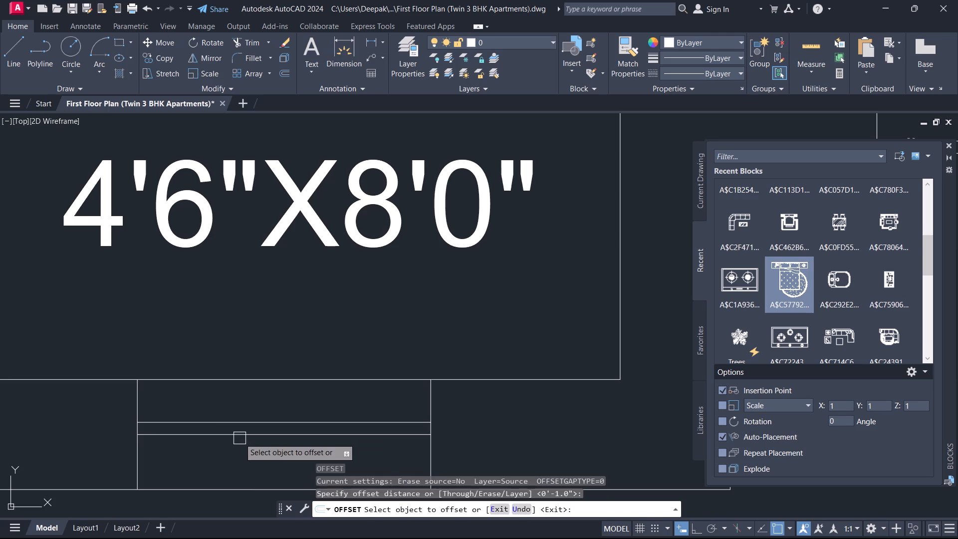
click(239, 438)
click(247, 435)
click(240, 468)
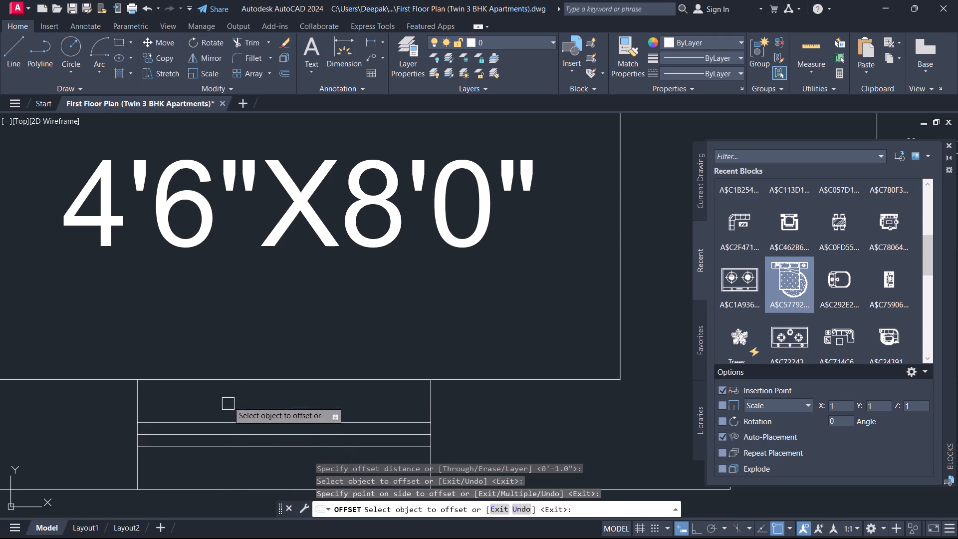
right_click(219, 352)
click(234, 374)
Delete the original centre line between the two offset toilet window lines.
scroll(180, 417, up, 2)
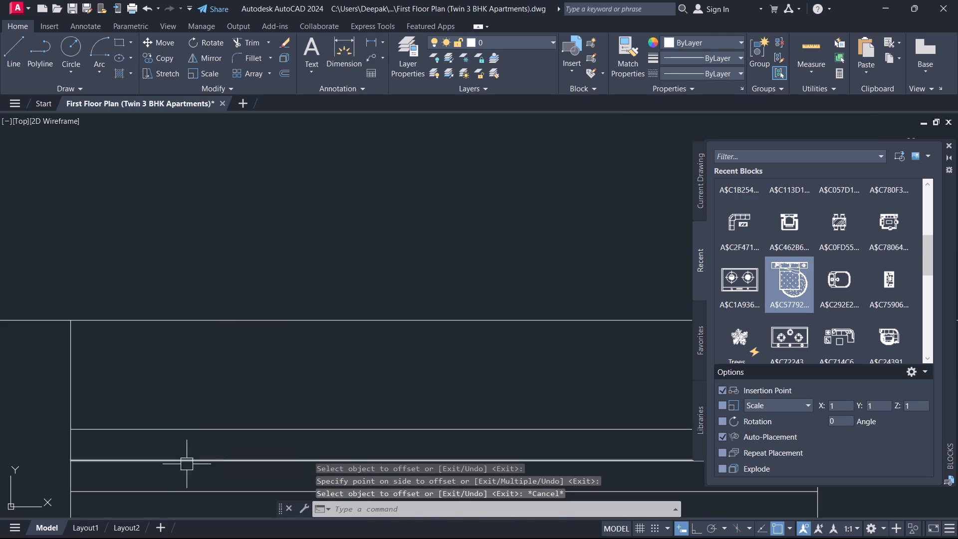
drag(177, 478, 159, 467)
click(133, 450)
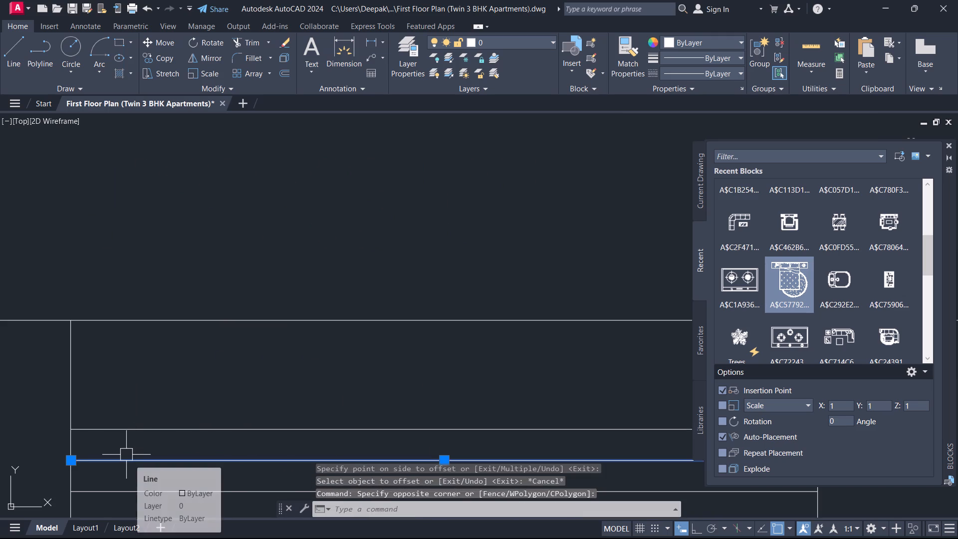
key(Delete)
Extend the top and bottom lines of the small shaft below the crossed duct to the wall of the lower unit's 8'9"X4'6" toilet.
scroll(247, 309, down, 8)
scroll(284, 296, up, 2)
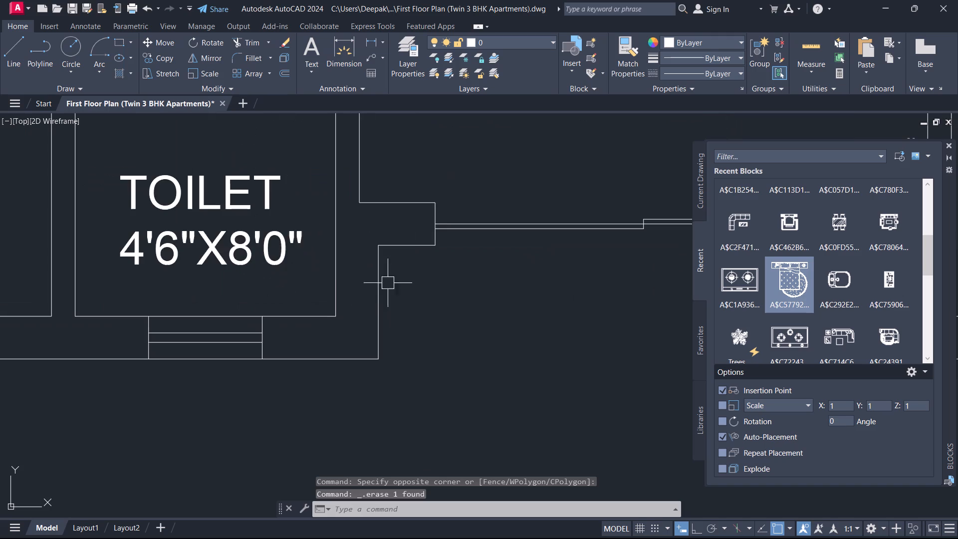
middle_click(324, 282)
scroll(323, 283, down, 2)
scroll(281, 301, down, 1)
middle_drag(273, 305, 120, 386)
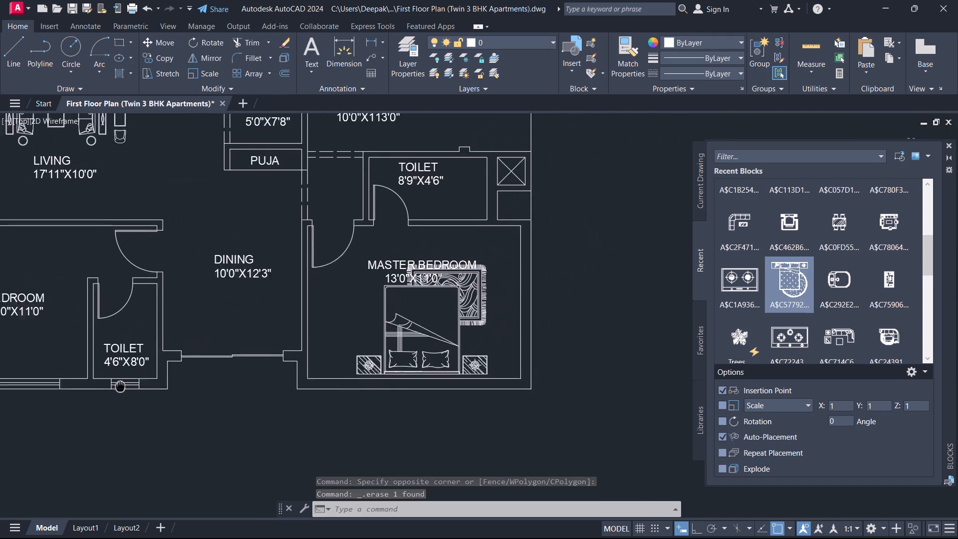
middle_drag(120, 386, 158, 438)
scroll(442, 290, up, 2)
middle_drag(444, 290, 287, 350)
scroll(527, 268, up, 1)
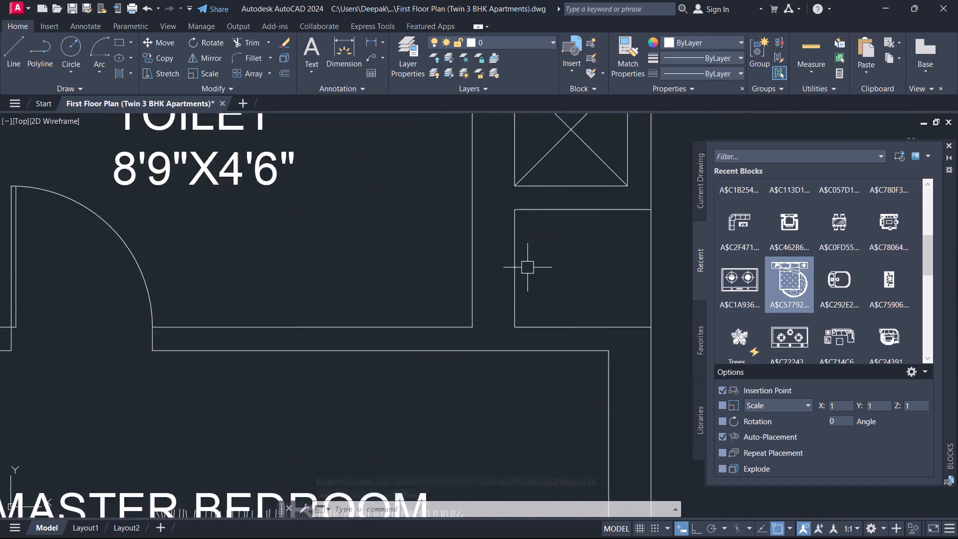
scroll(527, 268, up, 2)
text(EX)
key(space)
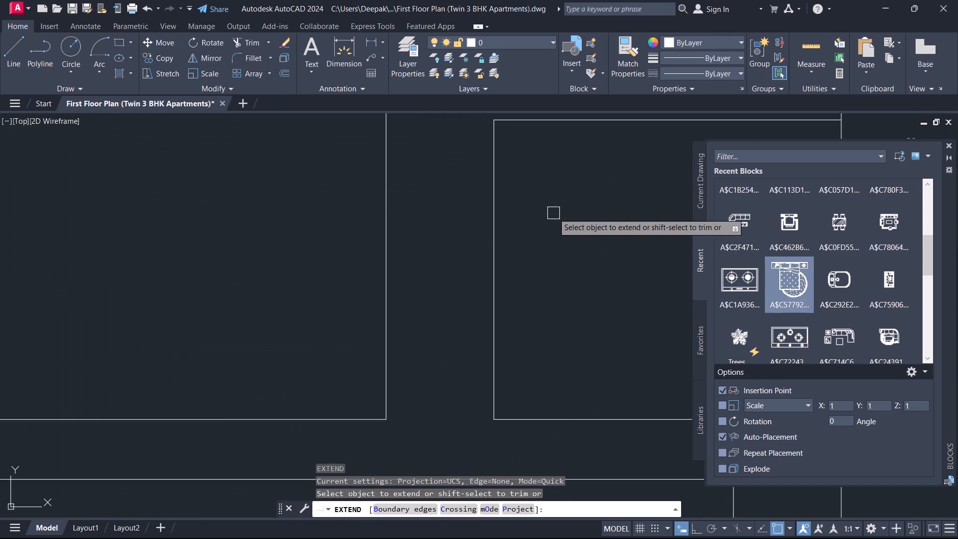
scroll(589, 243, down, 1)
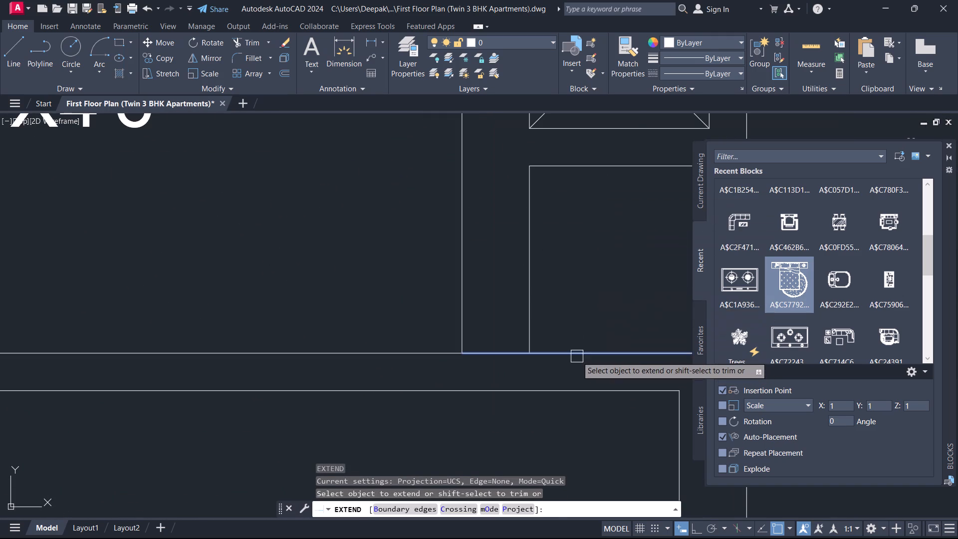
click(577, 356)
click(570, 171)
right_click(579, 207)
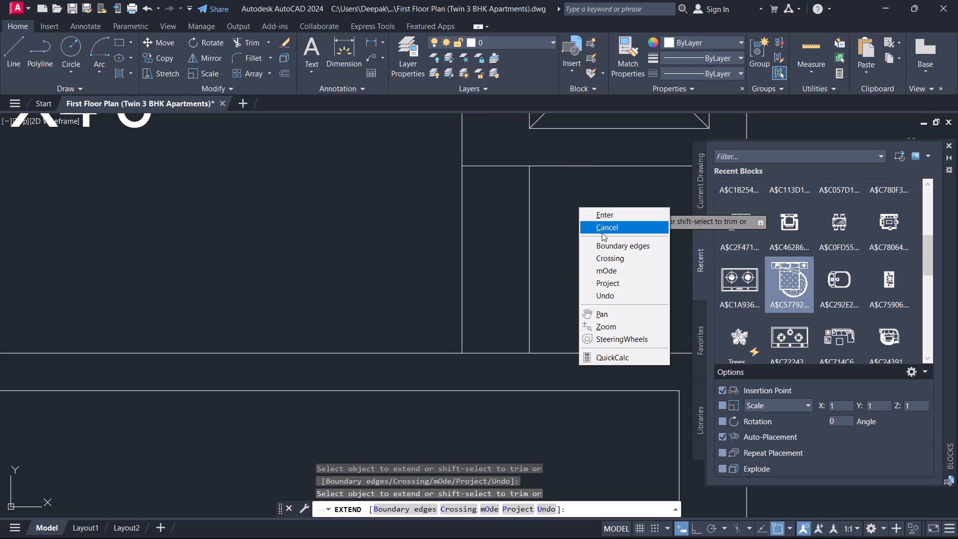
click(616, 229)
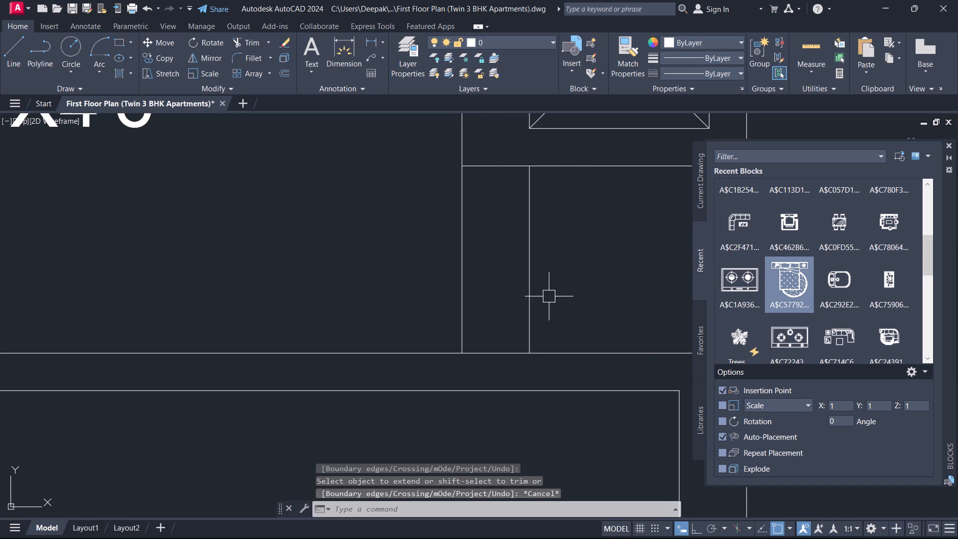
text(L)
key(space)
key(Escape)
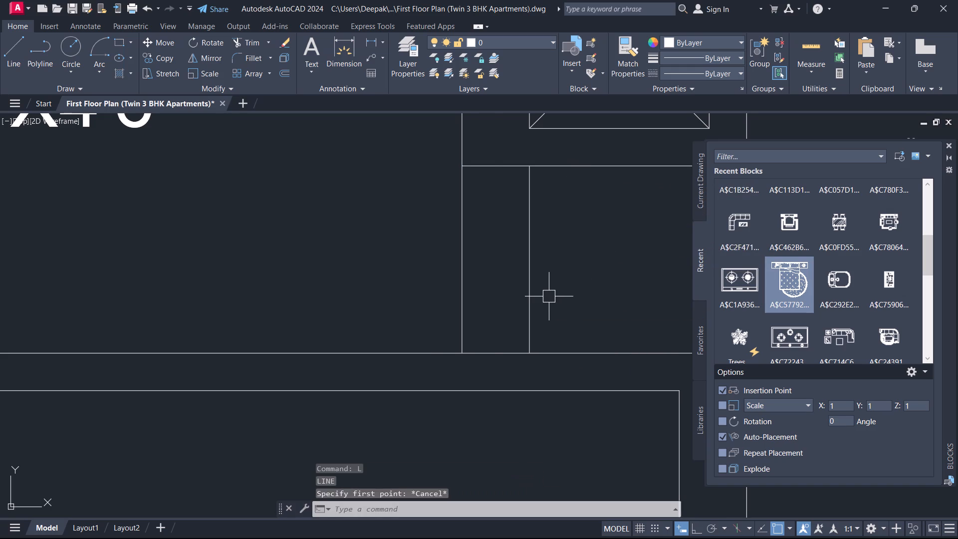
Offset the shaft-side line of the lower unit's 8'9"X4'6" toilet wall by 4.5" toward the toilet.
text(O 4.5)
key(Return)
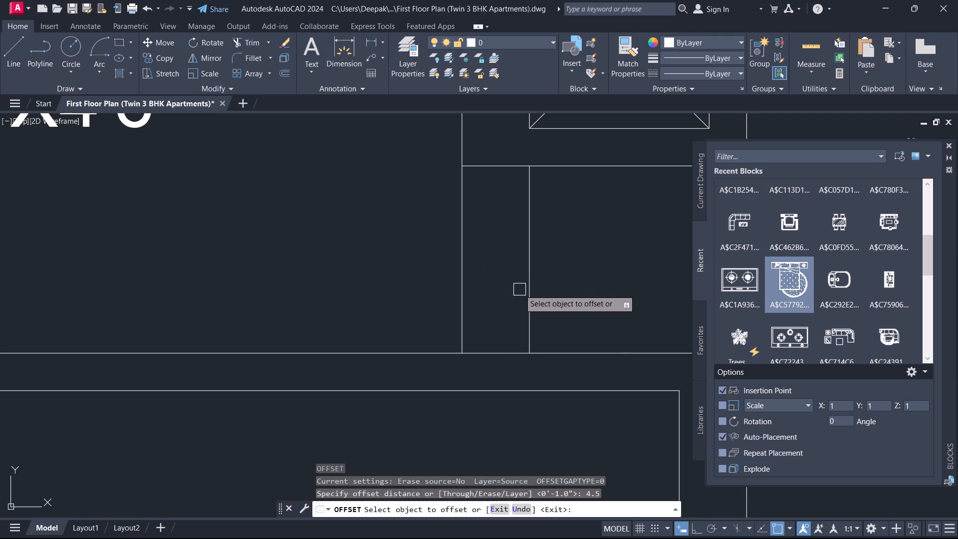
drag(532, 300, 527, 306)
click(519, 303)
right_drag(517, 302, 512, 302)
click(529, 320)
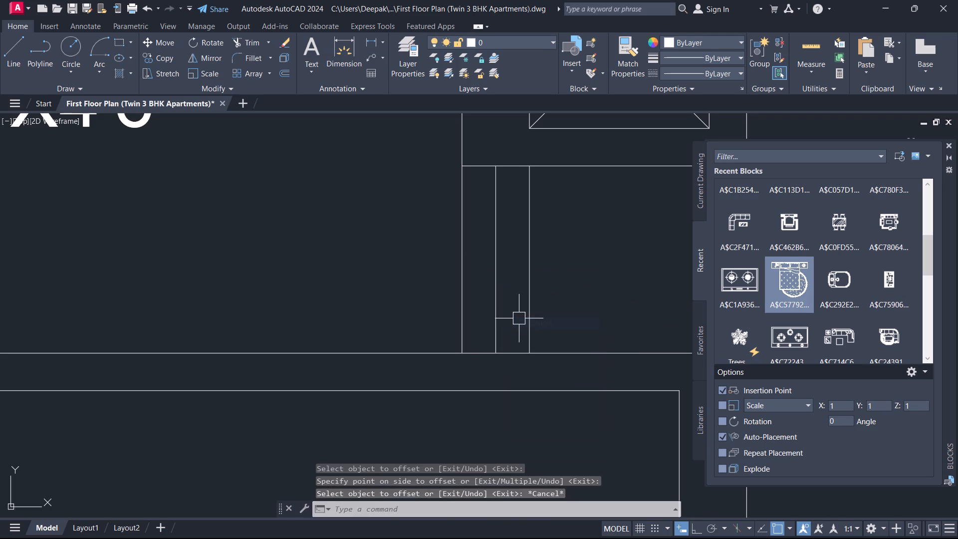
Offset the new vertical centre line in the toilet window opening by 1" to both sides.
text(O 1)
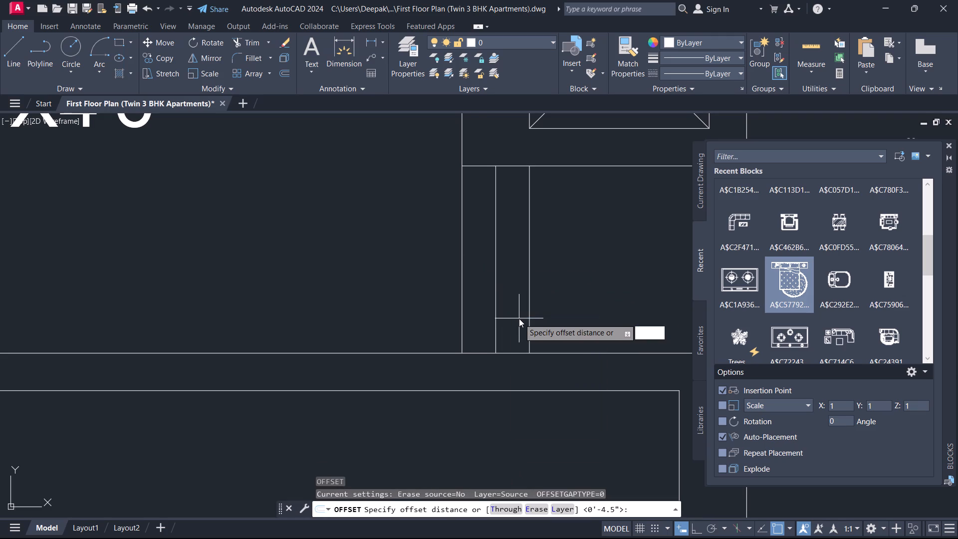
key(Return)
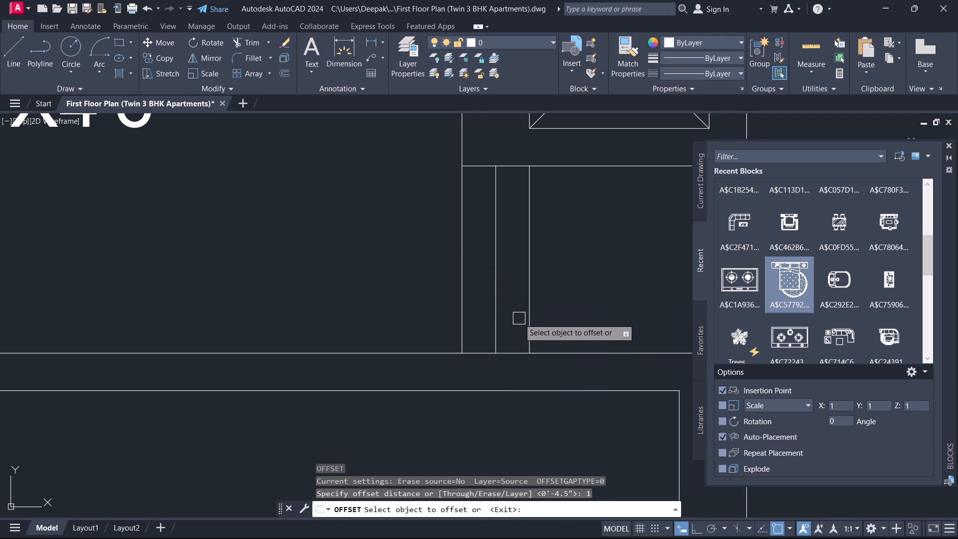
click(497, 324)
click(528, 334)
click(492, 311)
click(475, 307)
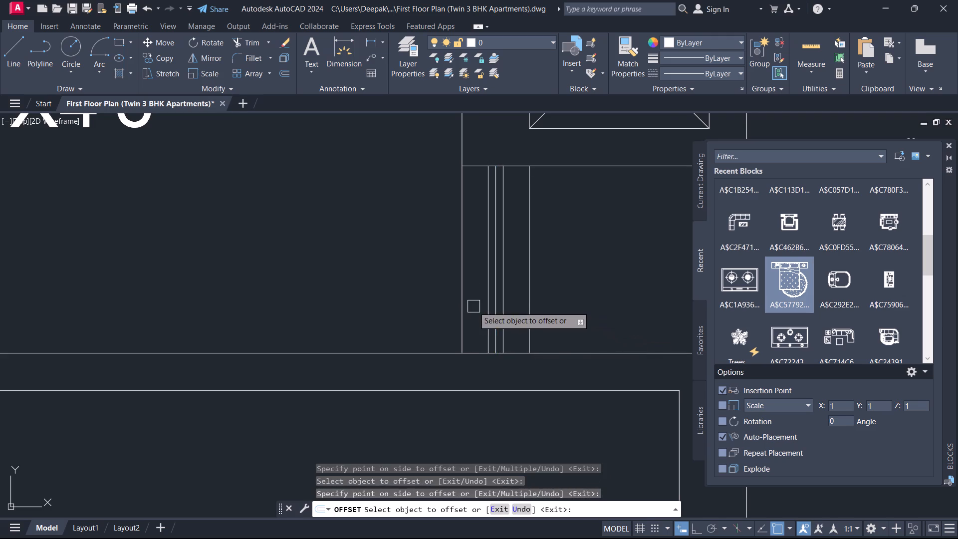
right_click(474, 306)
click(513, 327)
Delete the original centre line between the two offset toilet window lines.
scroll(509, 328, up, 2)
click(477, 323)
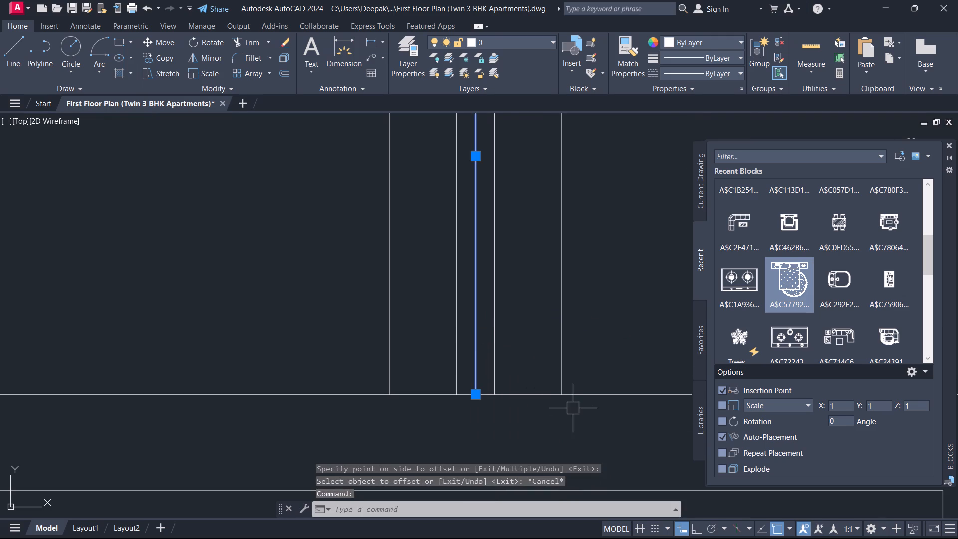
key(Delete)
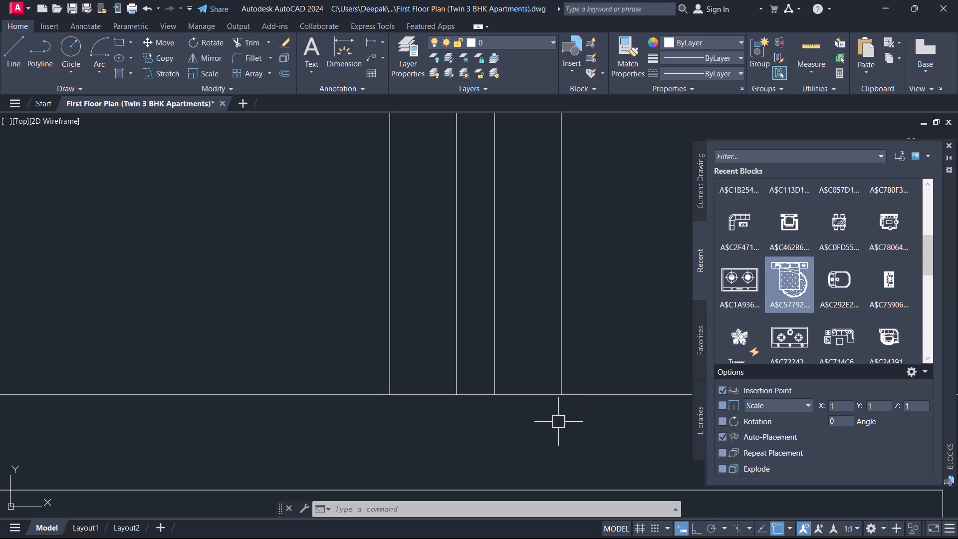
Draw a 3' horizontal door leaf line outward from the outer corner of the small wall stub at the 10'0"X113'0" bedroom's opening.
scroll(489, 336, down, 4)
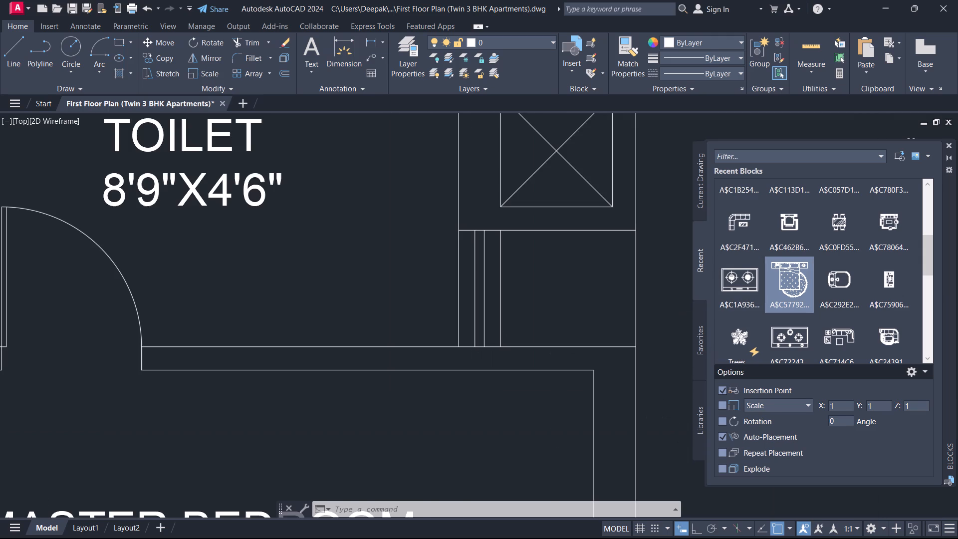
middle_drag(346, 256, 365, 374)
scroll(365, 373, down, 2)
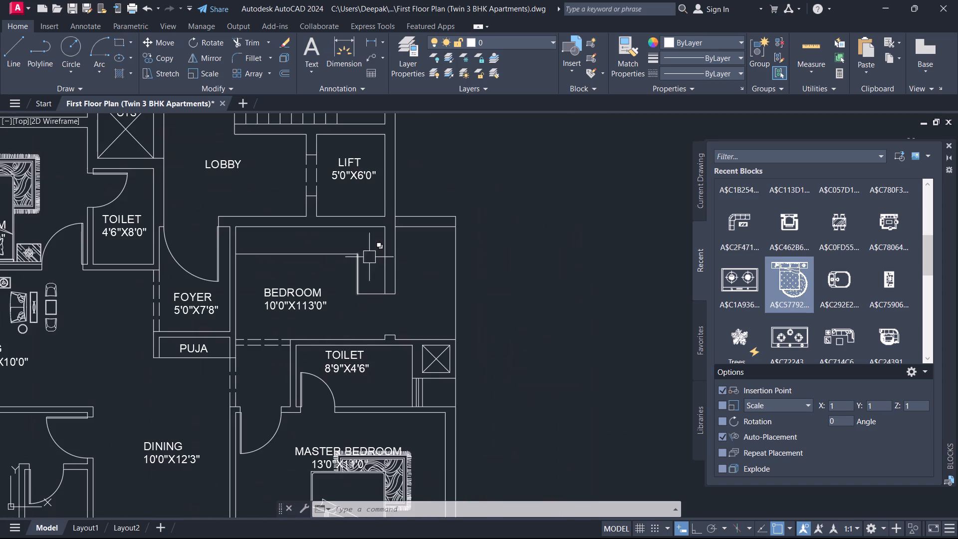
scroll(390, 294, down, 1)
scroll(394, 313, up, 1)
scroll(352, 297, up, 1)
scroll(290, 265, up, 1)
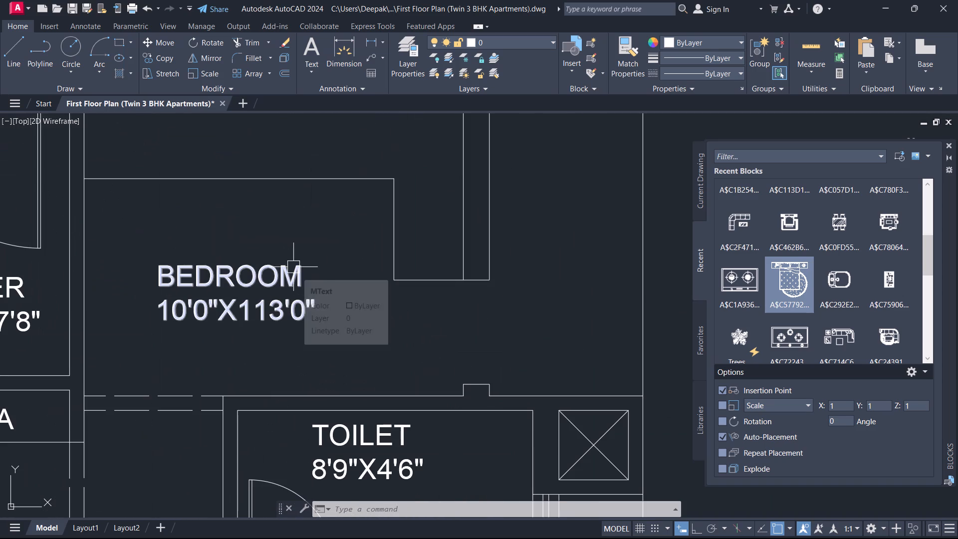
text(L)
key(space)
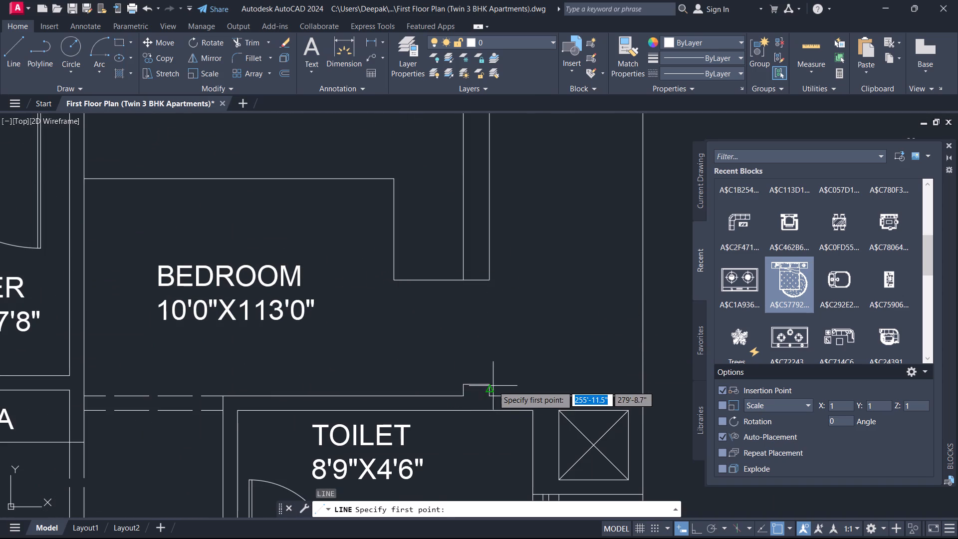
click(493, 385)
text(3')
key(Return)
key(Escape)
key(Escape)
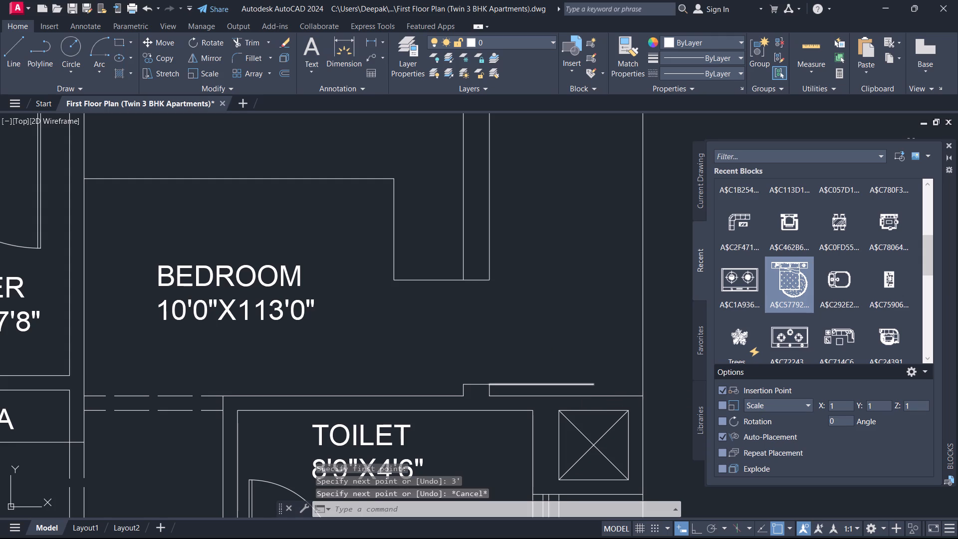
Offset the bedroom door leaf line by 1" upward, toward the door opening.
text(O)
key(space)
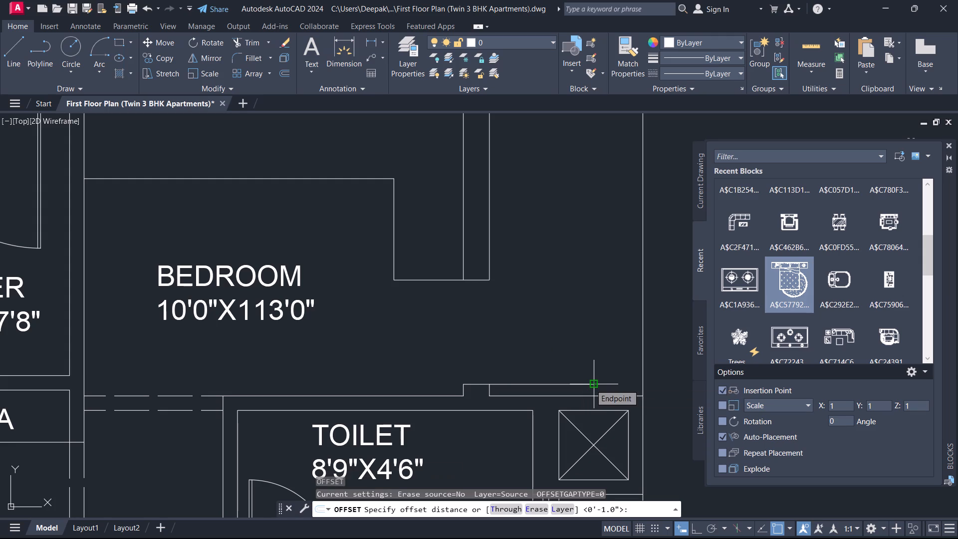
key(1)
key(Return)
scroll(590, 384, up, 1)
click(590, 384)
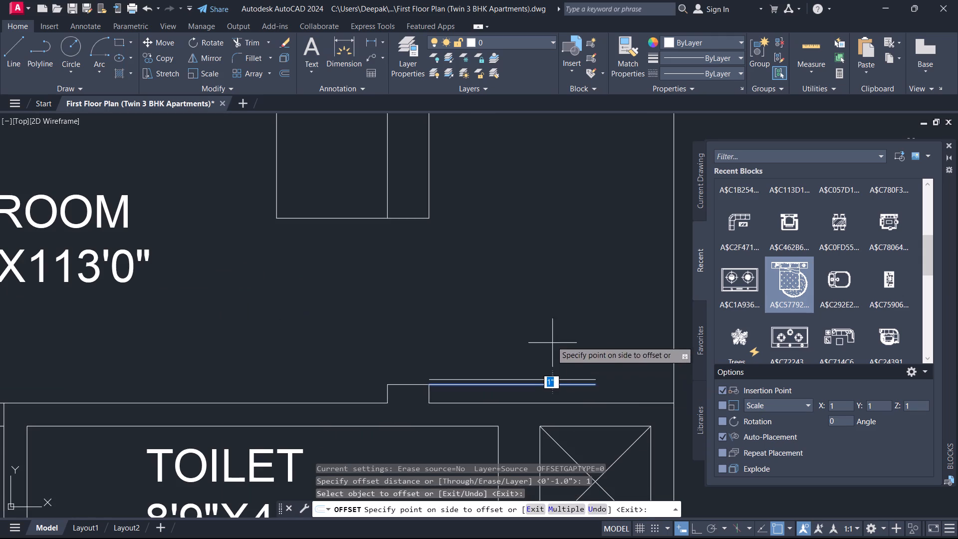
click(550, 337)
right_click(550, 337)
click(587, 357)
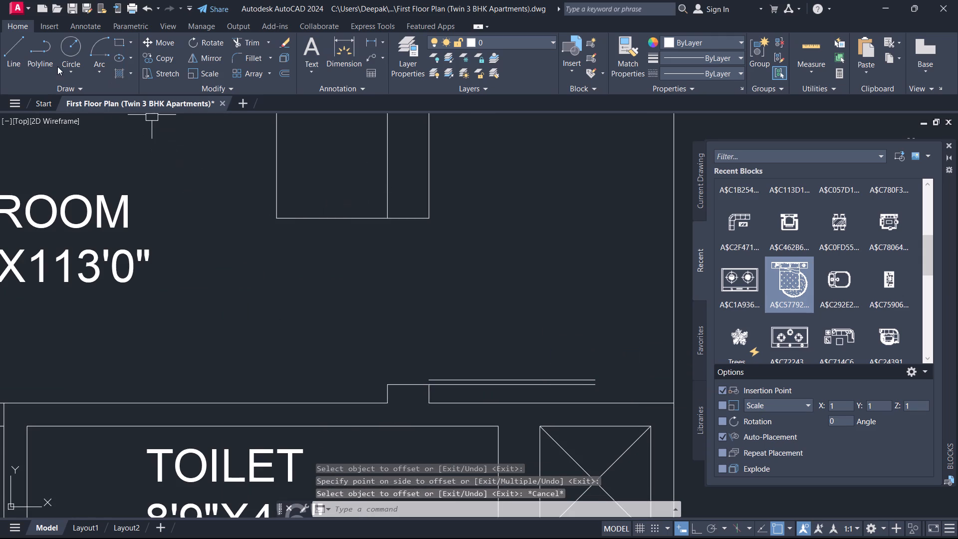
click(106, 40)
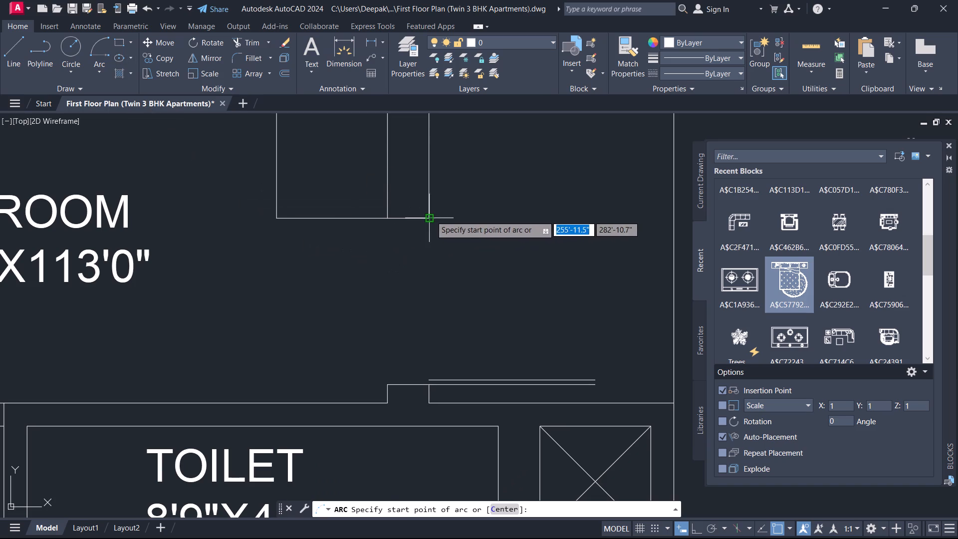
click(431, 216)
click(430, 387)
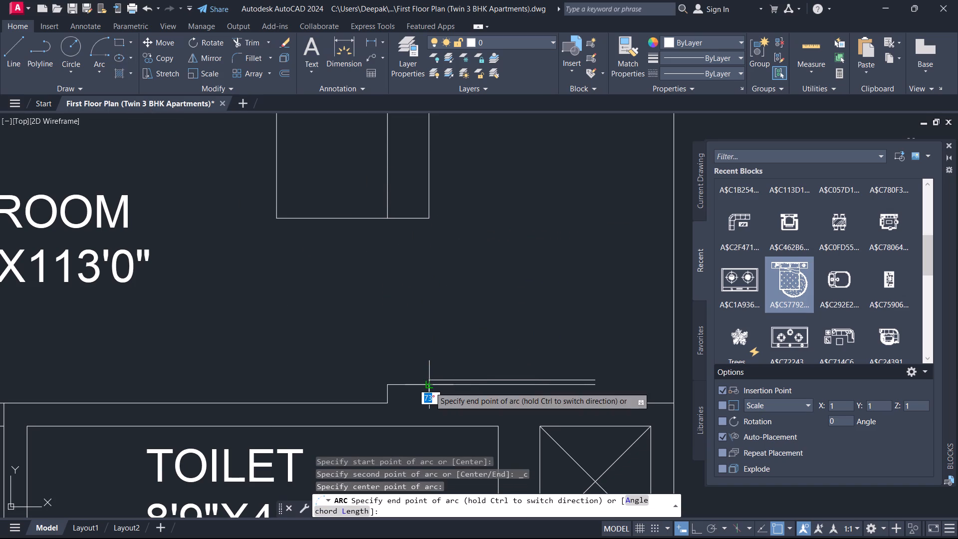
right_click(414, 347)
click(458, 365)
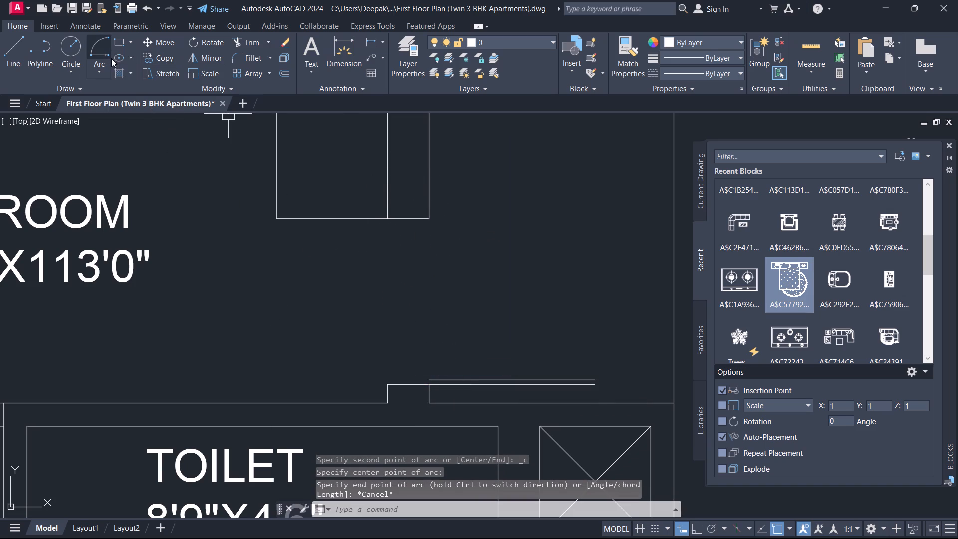
Draw the bedroom door's 90° swing arc from the leaf's free end to the opposite jamb corner, centred on the hinge corner.
click(98, 49)
scroll(593, 389, up, 2)
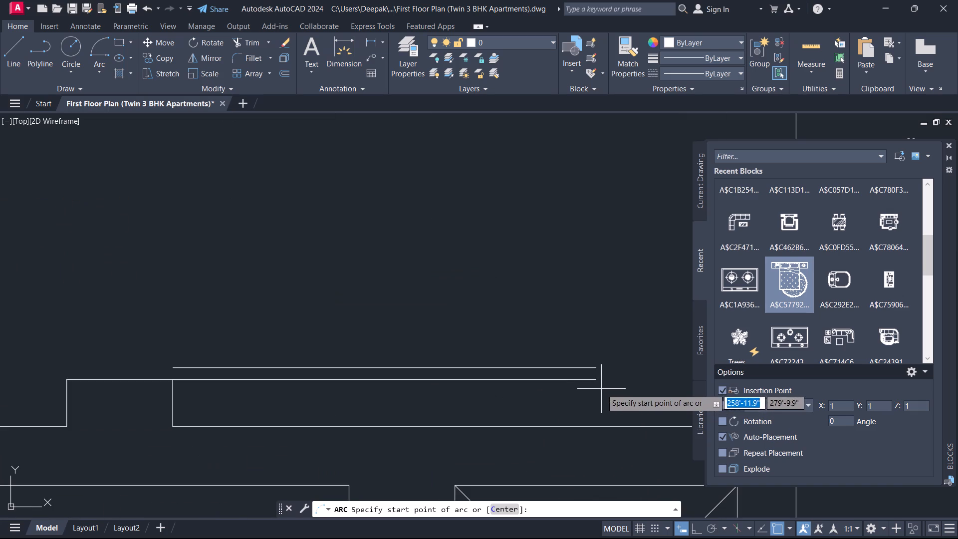
click(595, 381)
click(173, 380)
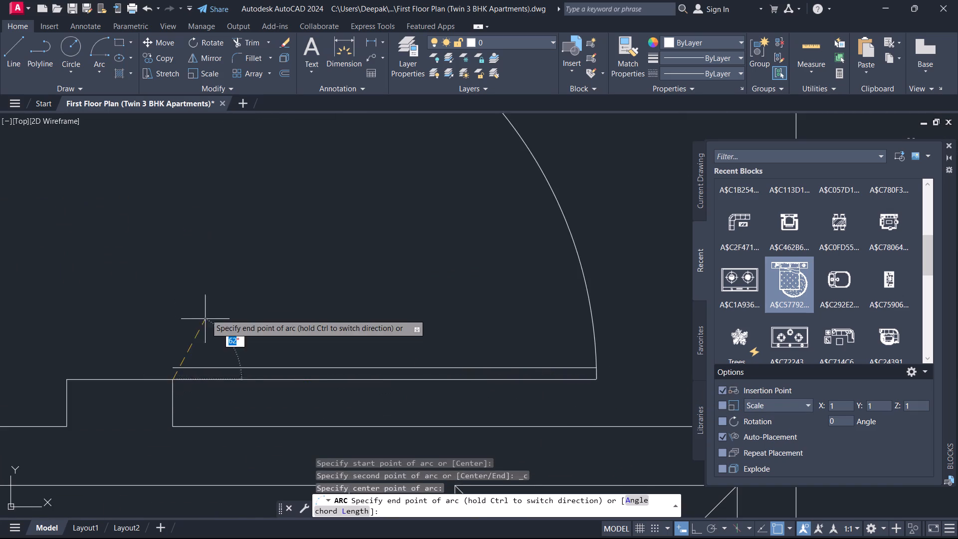
scroll(194, 292, up, 1)
scroll(194, 292, down, 3)
middle_drag(194, 292, 227, 371)
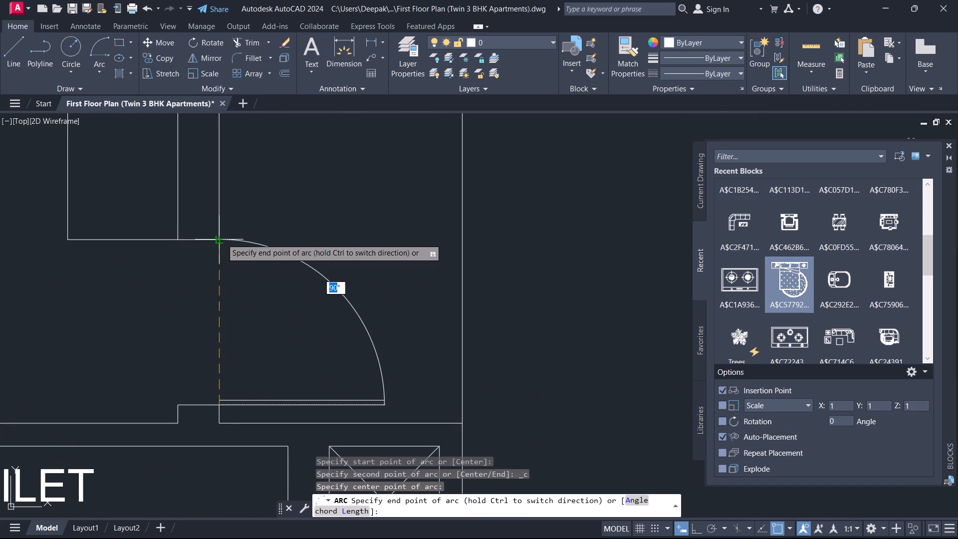
click(222, 239)
right_click(231, 265)
click(210, 286)
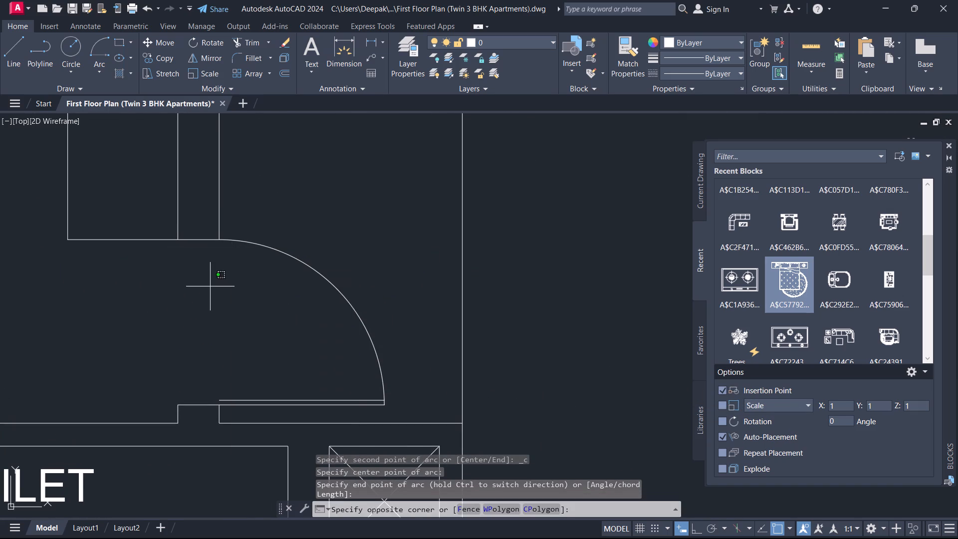
click(161, 345)
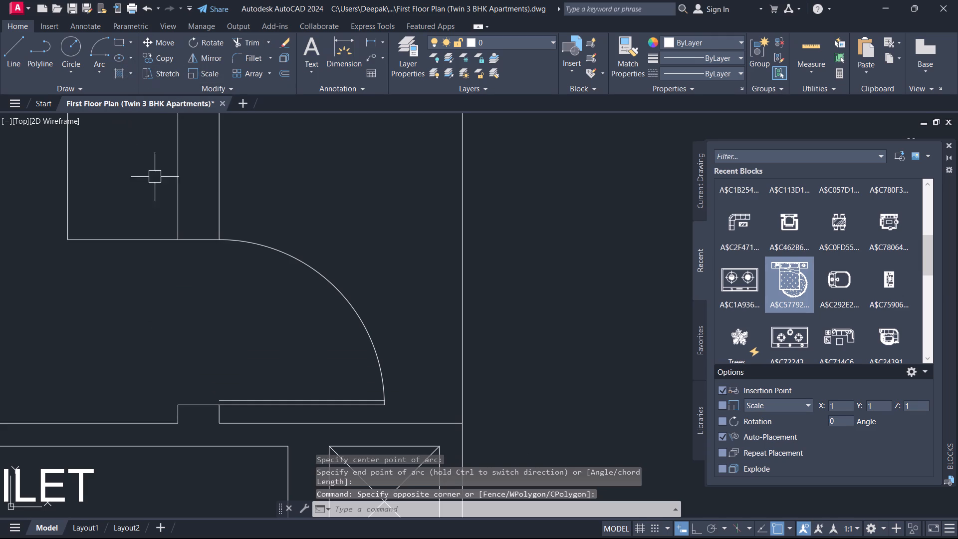
Draw a short line closing the hinge end of the bedroom door leaf between its two parallel lines.
click(15, 52)
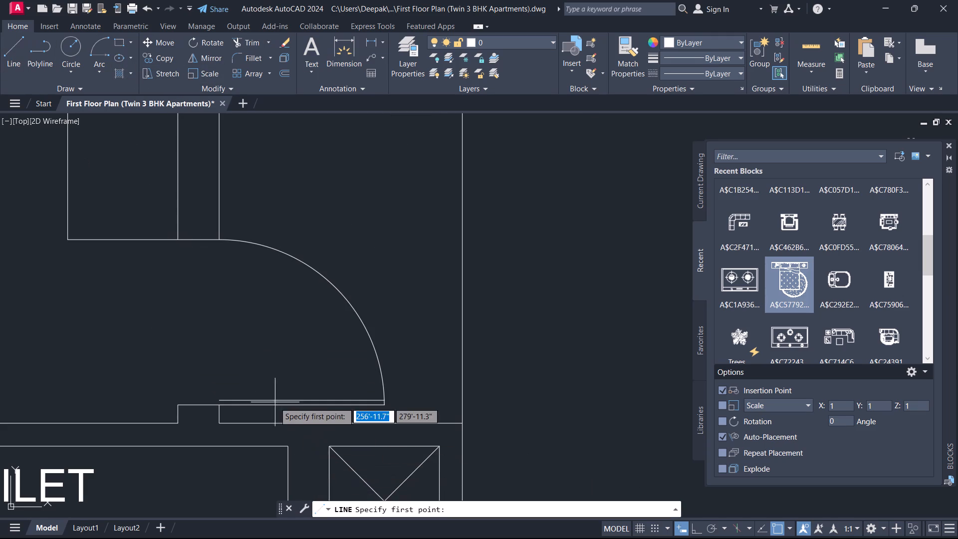
scroll(266, 399, up, 4)
click(36, 439)
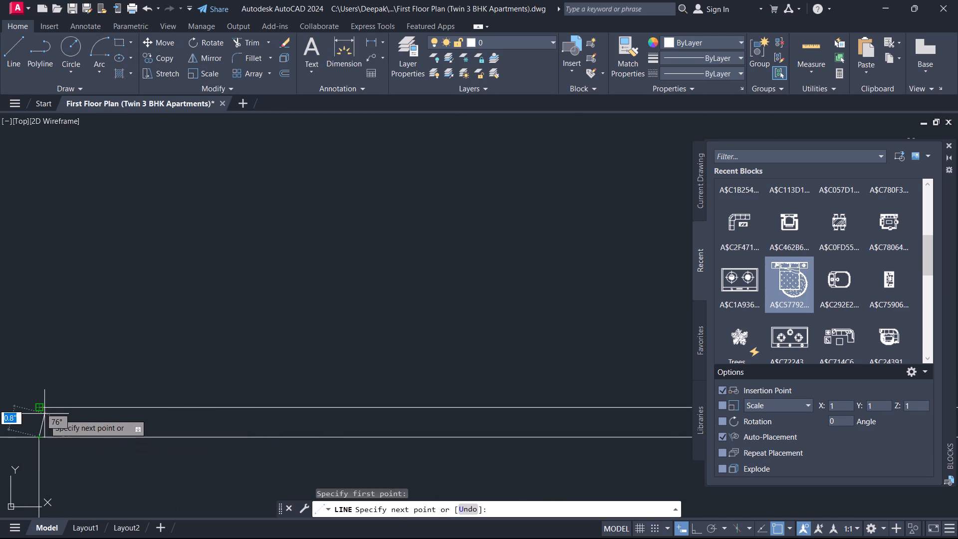
click(40, 408)
right_click(85, 328)
click(140, 346)
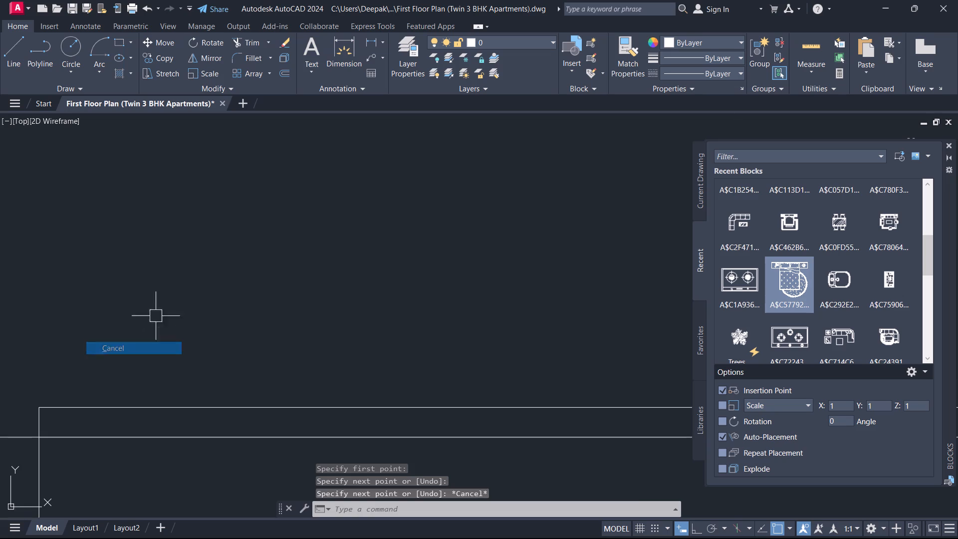
Trim the small overhang of the upper door leaf line that extends past the swing arc.
scroll(168, 298, down, 5)
scroll(249, 306, down, 1)
scroll(254, 313, up, 8)
scroll(150, 243, up, 1)
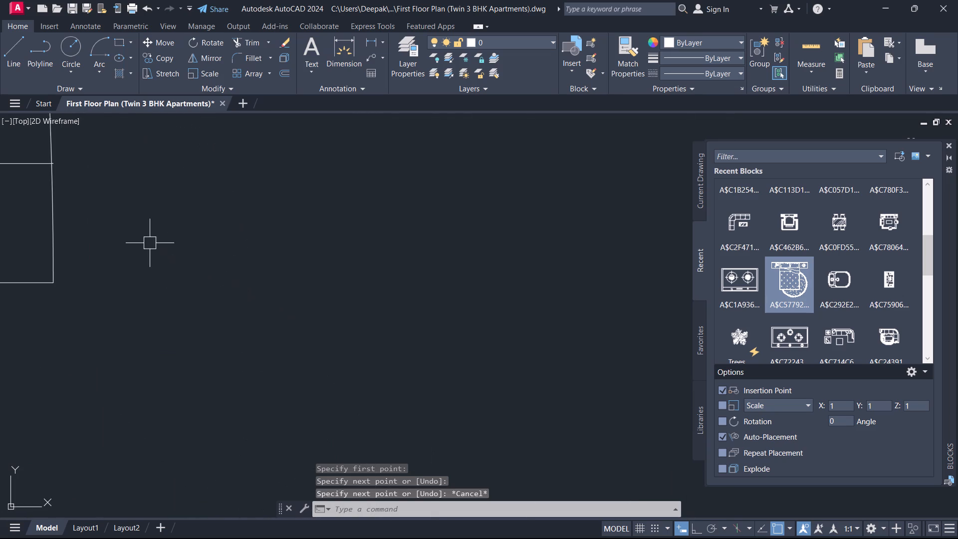
middle_drag(153, 244, 271, 362)
key(Up)
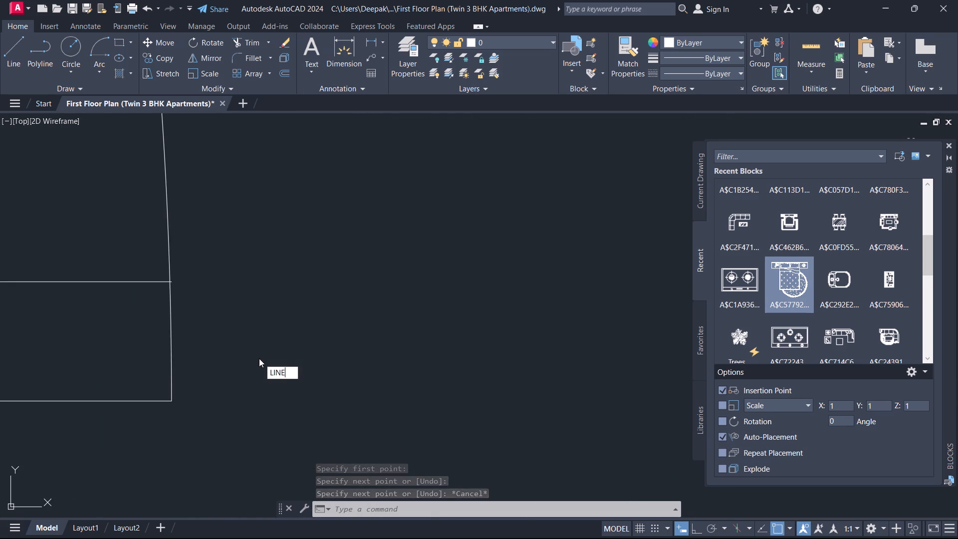
key(Up)
key(Up)
key(Up)
key(Up)
key(Up)
key(Up)
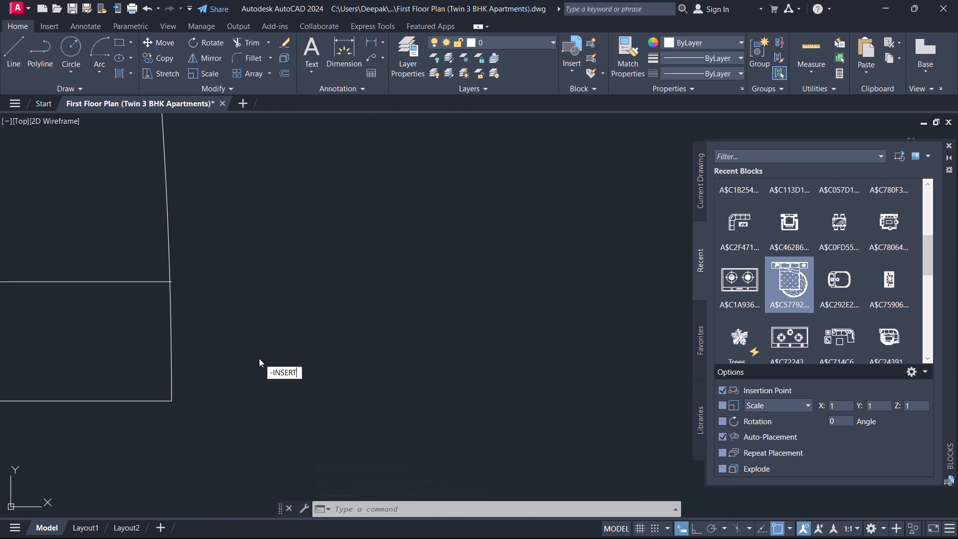
key(Up)
key(Up)
key(Up)
key(Up)
key(Up)
key(Up)
key(Up)
key(Down)
key(Return)
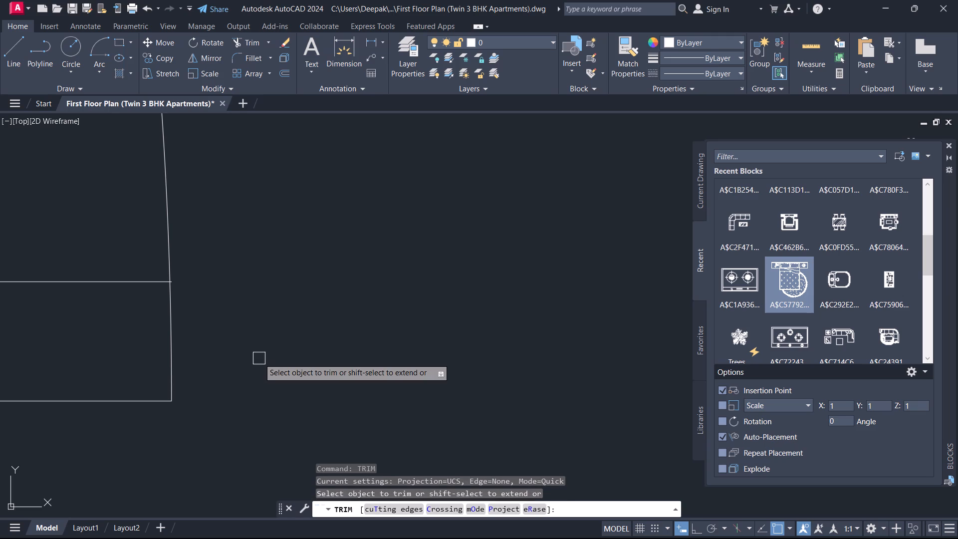
scroll(259, 358, up, 2)
scroll(60, 203, up, 4)
click(37, 262)
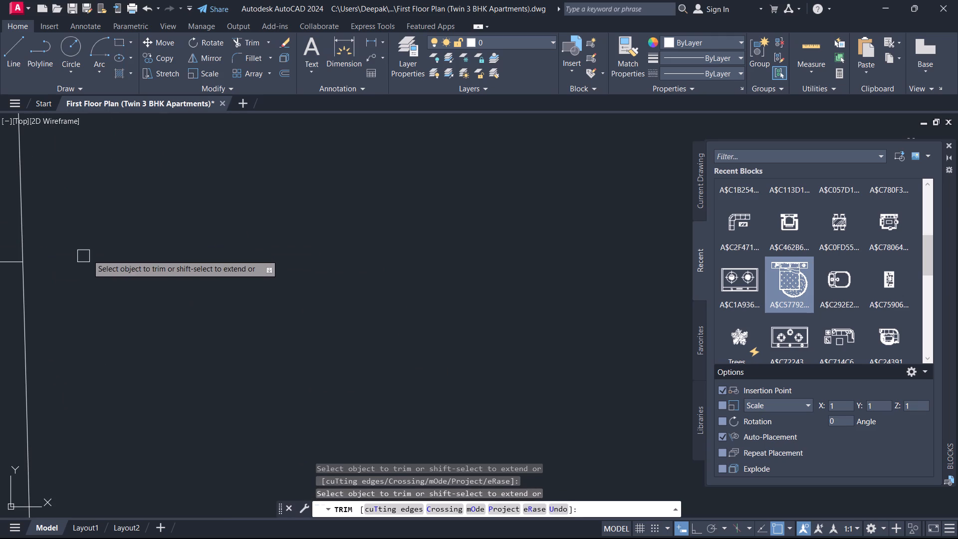
right_click(92, 254)
click(109, 277)
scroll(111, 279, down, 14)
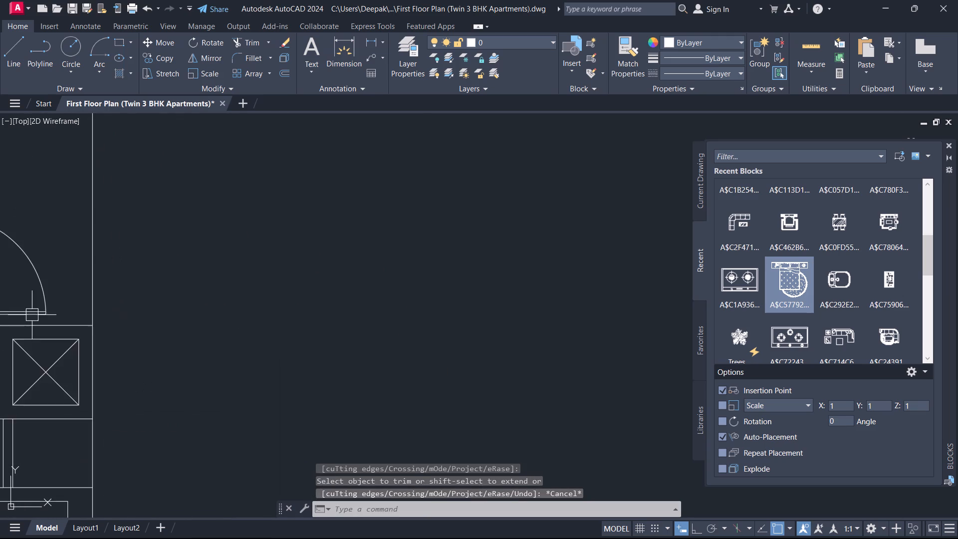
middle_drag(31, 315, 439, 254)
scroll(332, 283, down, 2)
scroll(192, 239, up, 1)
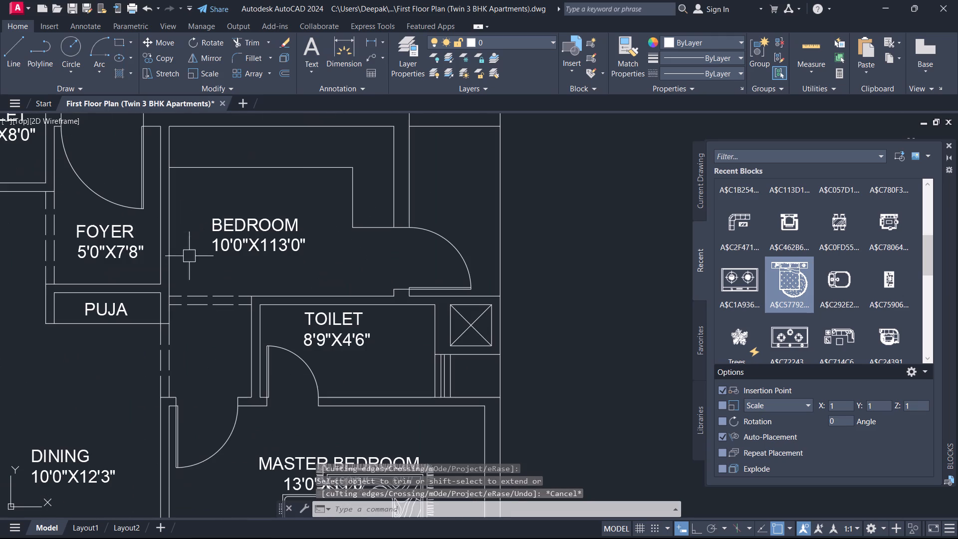
Look over the rooms of both units to check which doors and openings still need drawing.
scroll(225, 365, down, 1)
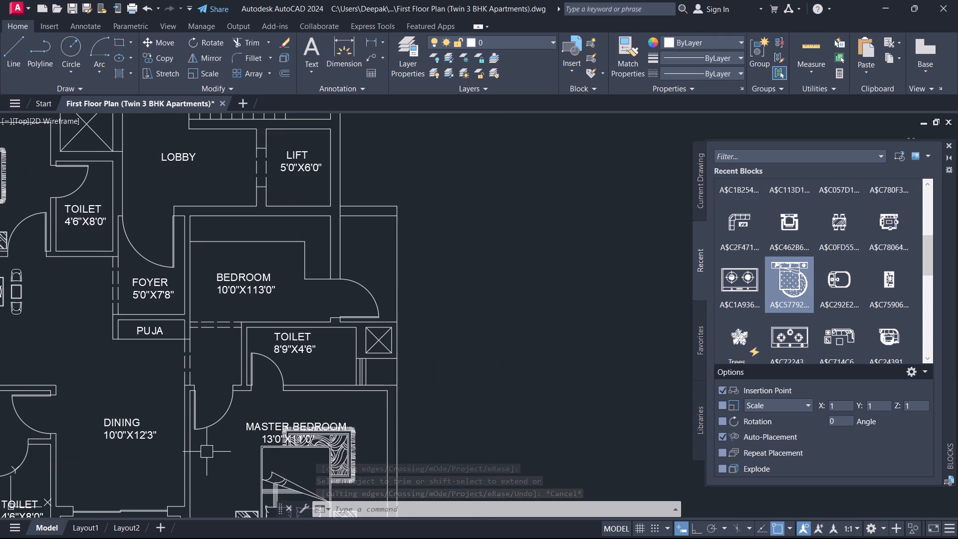
middle_drag(207, 453, 331, 290)
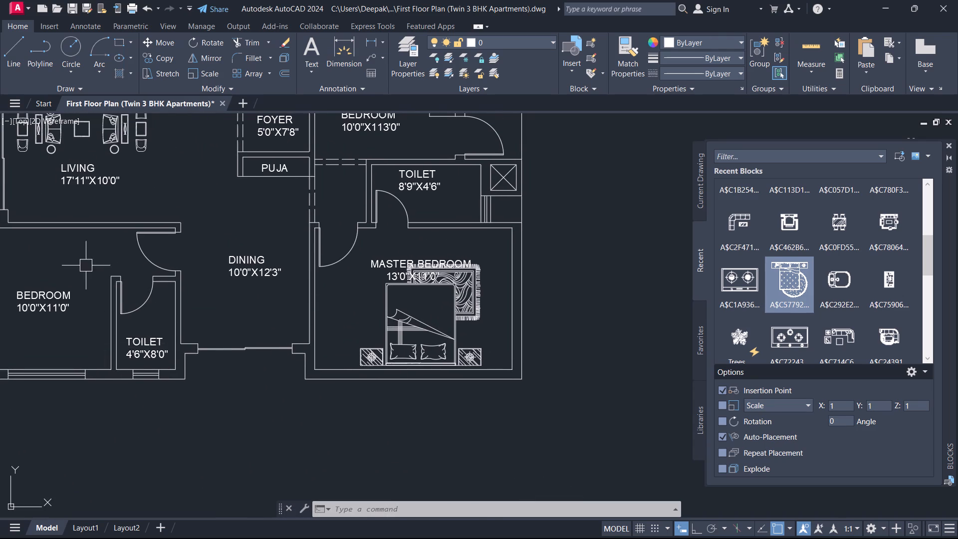
middle_drag(93, 266, 345, 280)
middle_drag(258, 187, 196, 370)
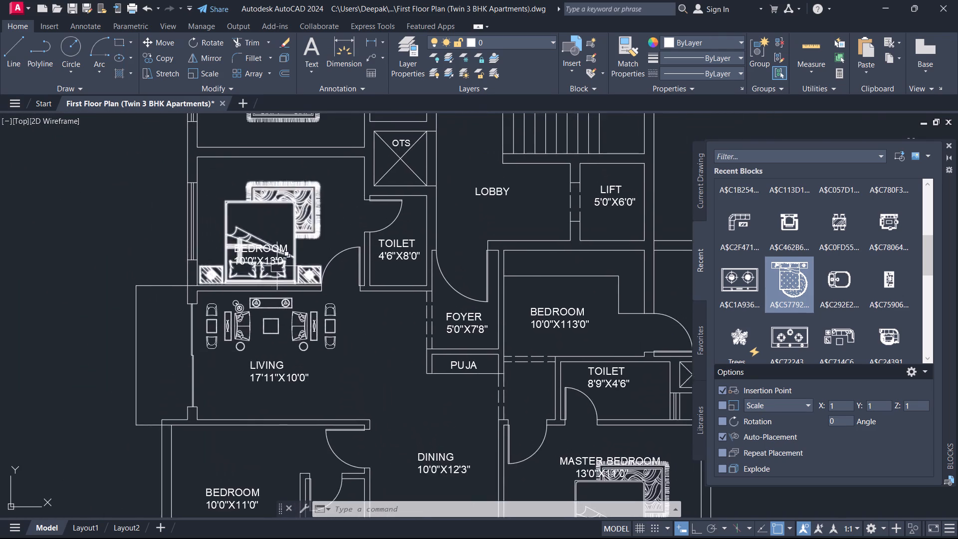
scroll(279, 264, up, 2)
middle_drag(424, 241, 96, 396)
scroll(95, 395, down, 1)
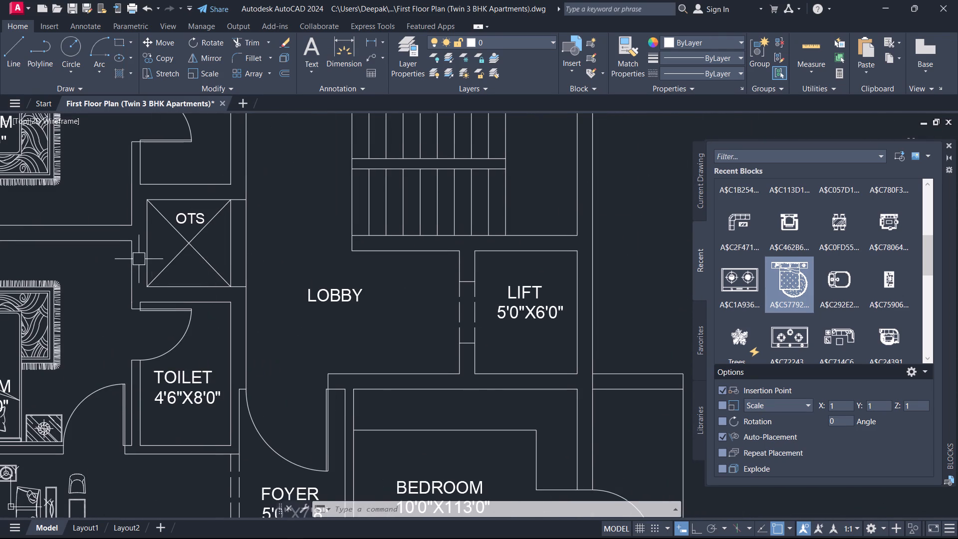
middle_drag(134, 269, 293, 349)
scroll(230, 295, down, 1)
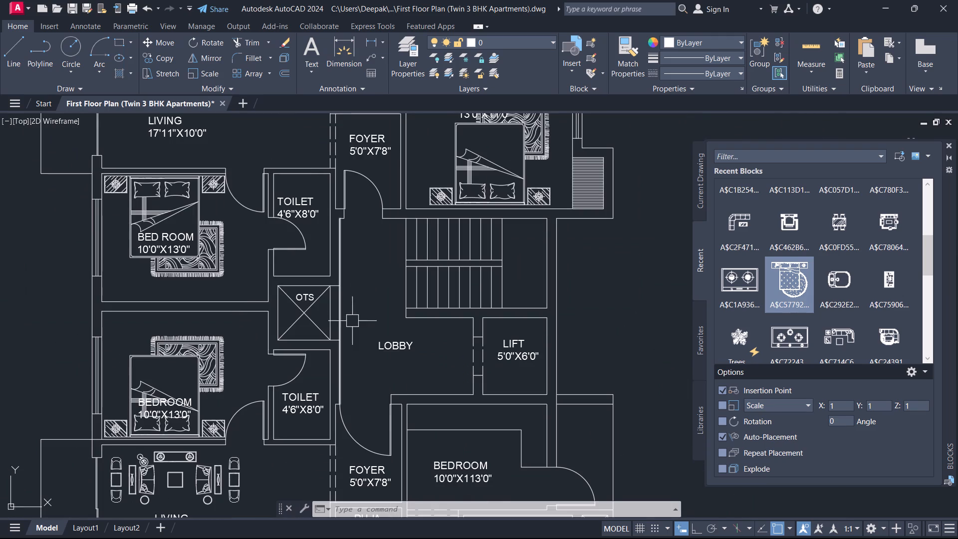
middle_drag(451, 371, 479, 305)
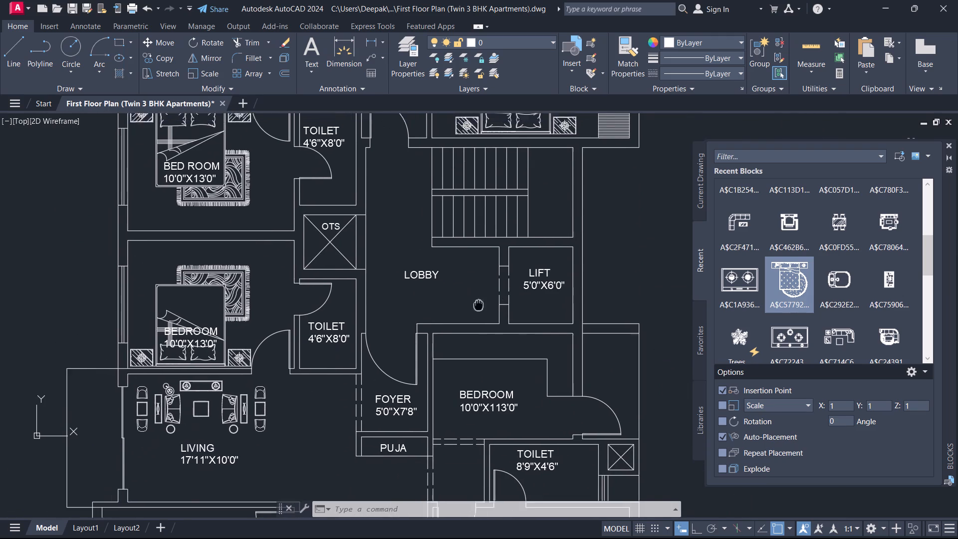
middle_drag(479, 305, 491, 375)
scroll(355, 258, down, 1)
middle_drag(355, 258, 332, 395)
scroll(217, 285, up, 2)
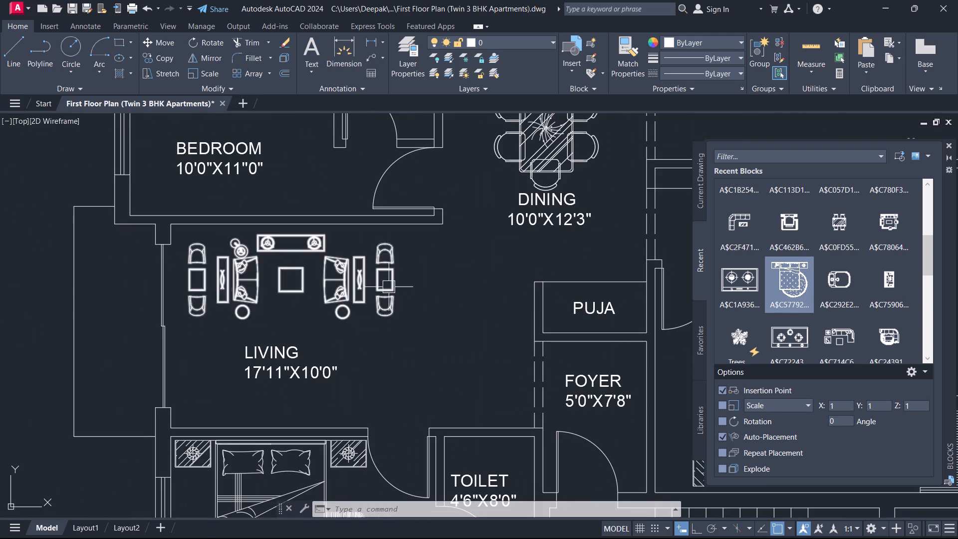
middle_drag(440, 250, 360, 286)
scroll(446, 287, down, 1)
middle_drag(446, 287, 284, 333)
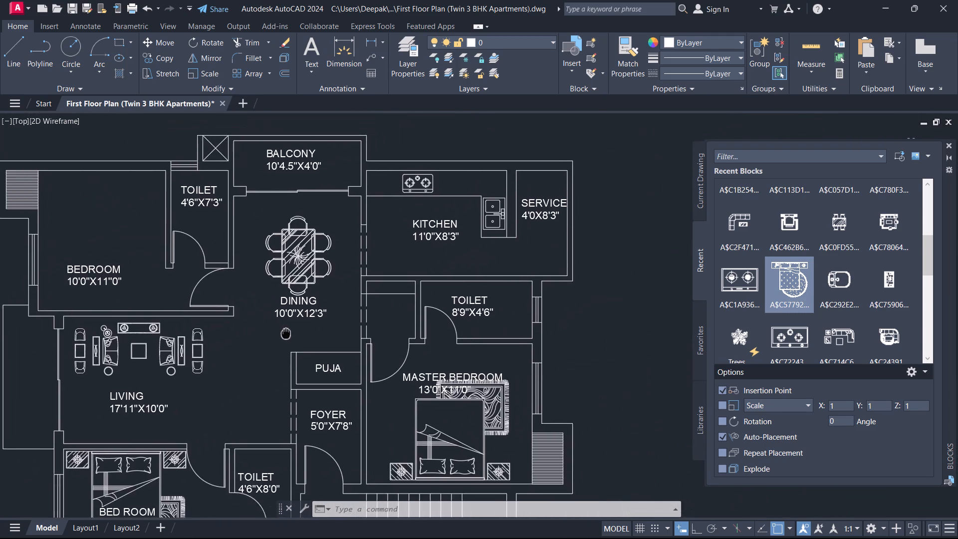
middle_drag(284, 333, 286, 334)
scroll(373, 295, up, 2)
scroll(380, 321, down, 2)
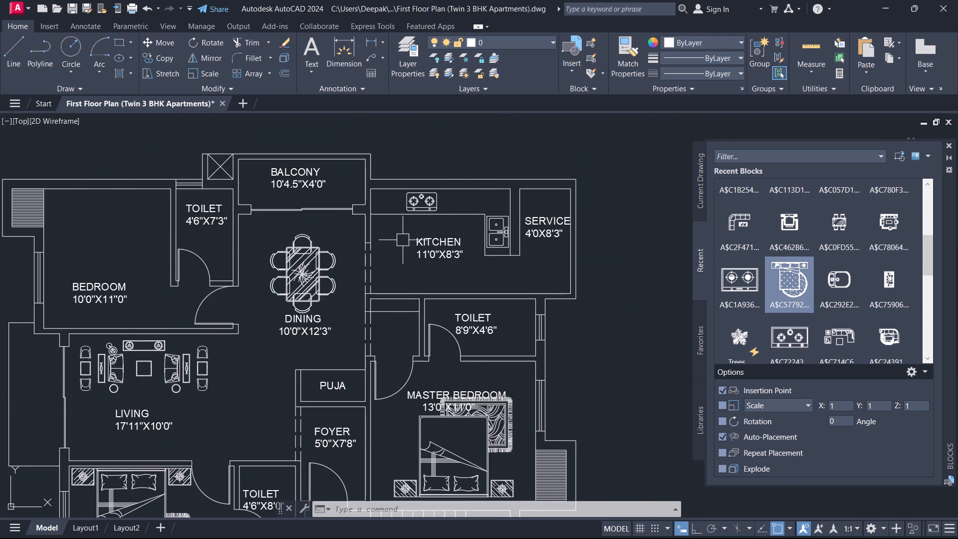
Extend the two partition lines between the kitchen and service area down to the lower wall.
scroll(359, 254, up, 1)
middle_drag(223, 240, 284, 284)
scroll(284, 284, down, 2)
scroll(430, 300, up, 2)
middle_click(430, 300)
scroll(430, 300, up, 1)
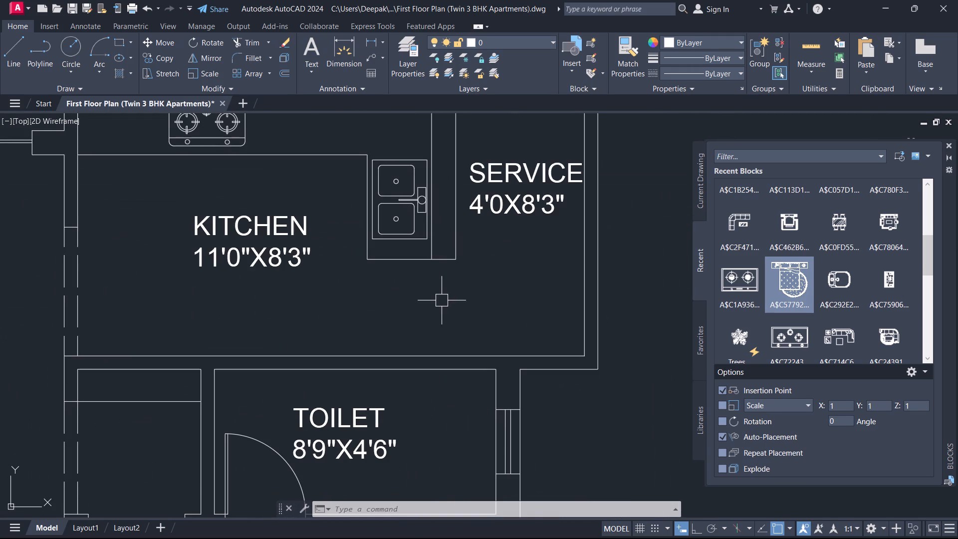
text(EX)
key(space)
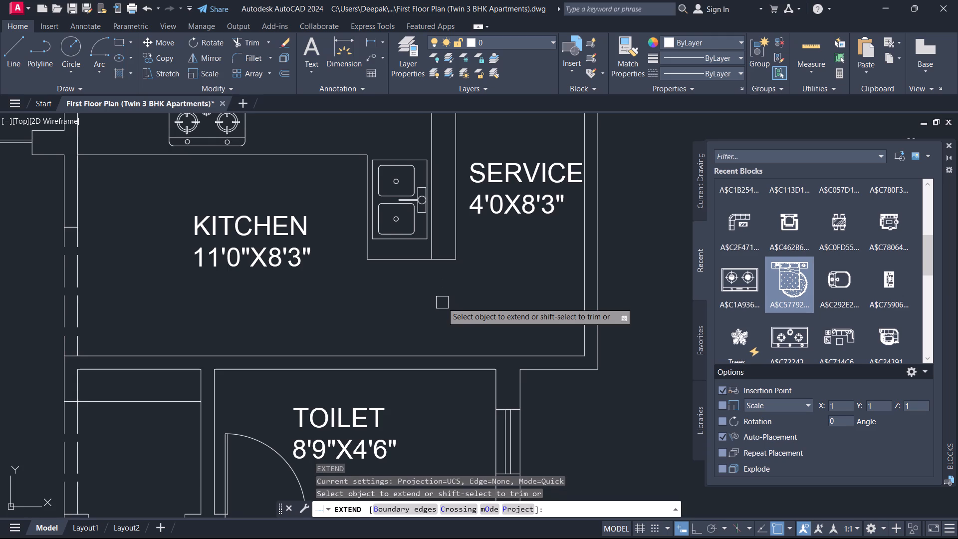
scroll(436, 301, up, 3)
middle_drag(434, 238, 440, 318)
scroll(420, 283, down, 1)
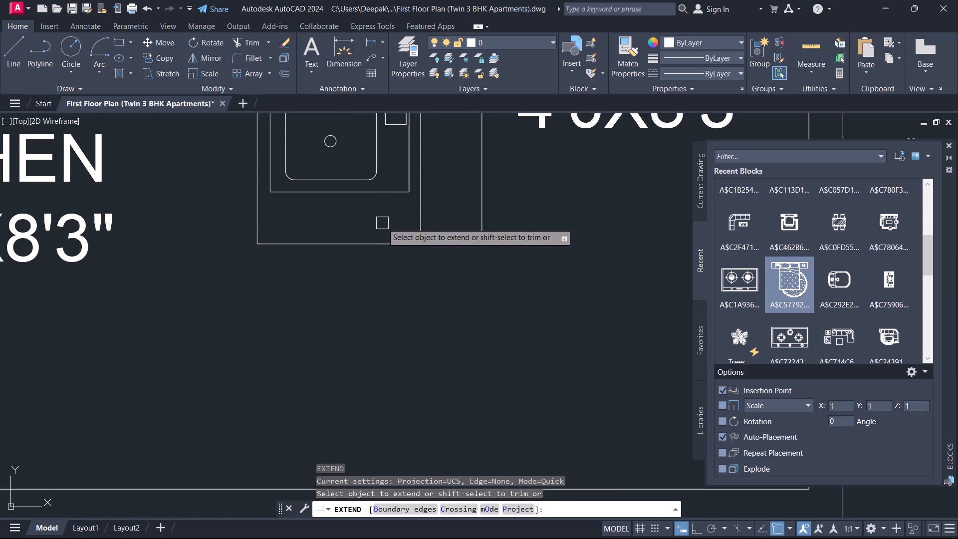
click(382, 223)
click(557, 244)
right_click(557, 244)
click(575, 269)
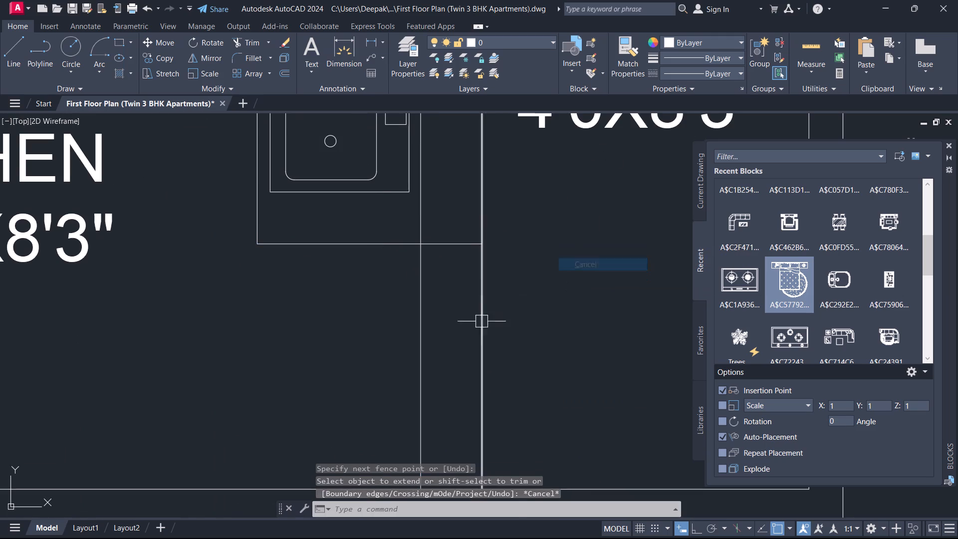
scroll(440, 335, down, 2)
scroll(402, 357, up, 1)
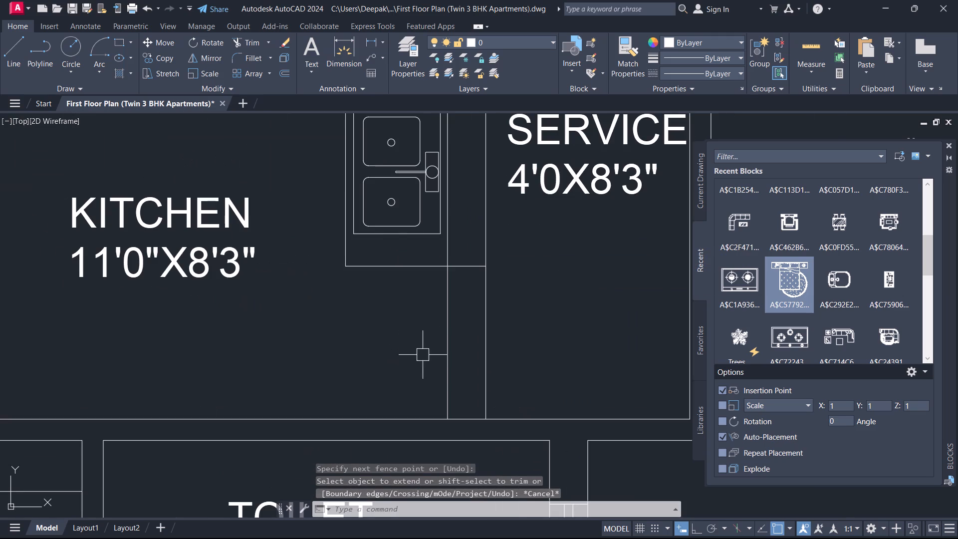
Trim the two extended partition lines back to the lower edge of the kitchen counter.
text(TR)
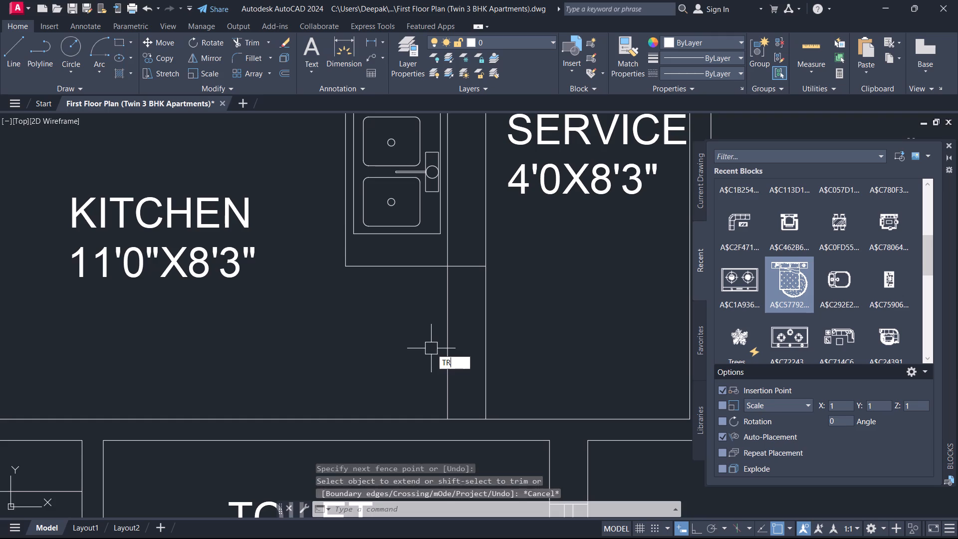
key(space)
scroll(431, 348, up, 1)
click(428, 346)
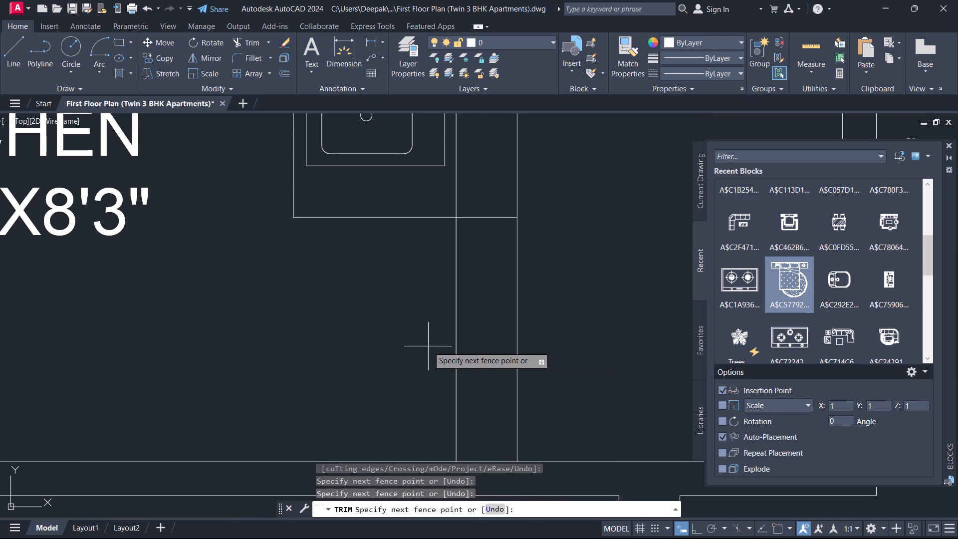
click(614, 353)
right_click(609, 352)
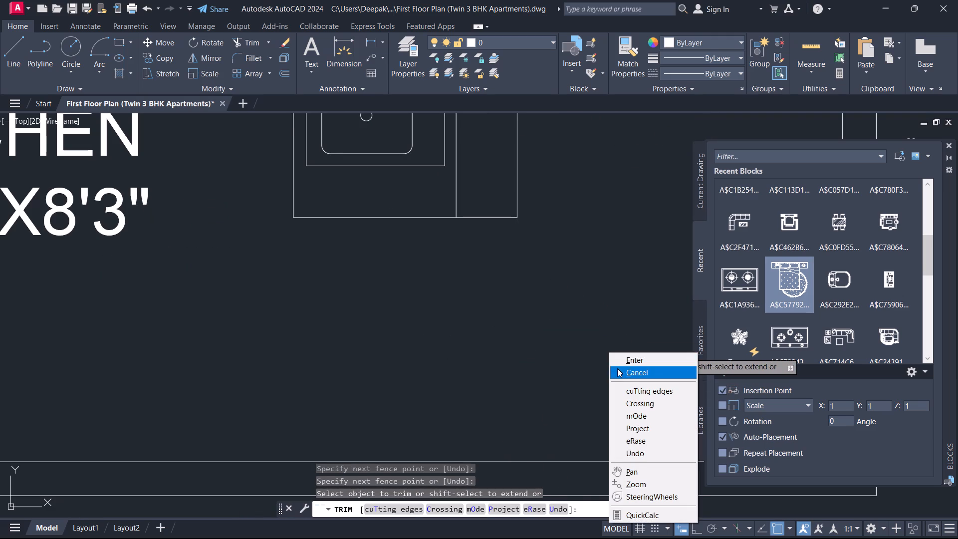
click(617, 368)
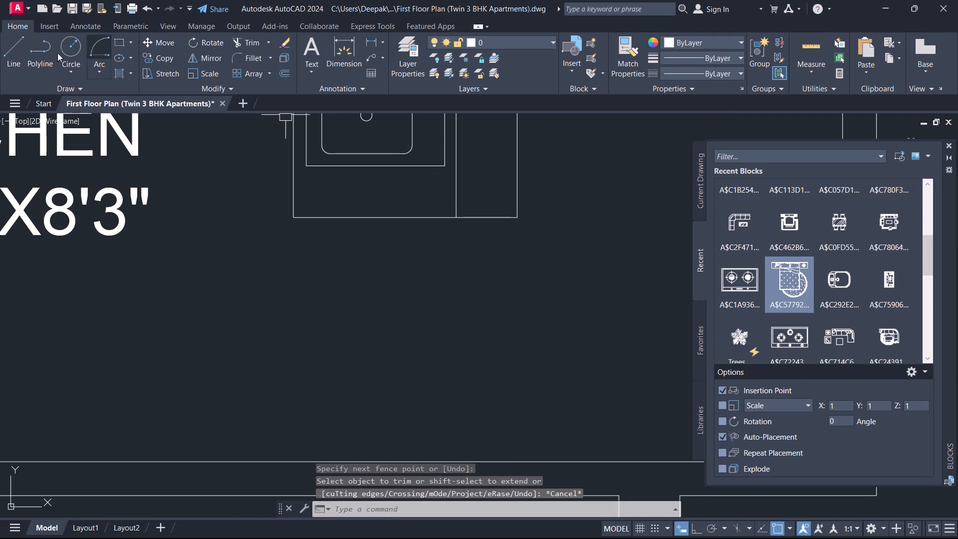
Draw a 3' door line from the partition's lower corner across the service area opening toward the outer wall.
click(16, 55)
click(519, 222)
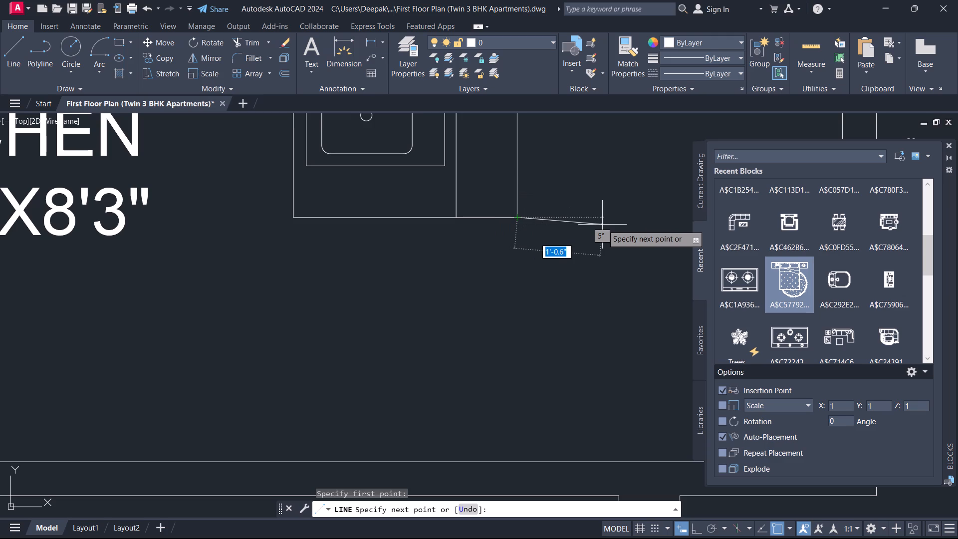
scroll(602, 225, down, 1)
middle_drag(602, 225, 391, 274)
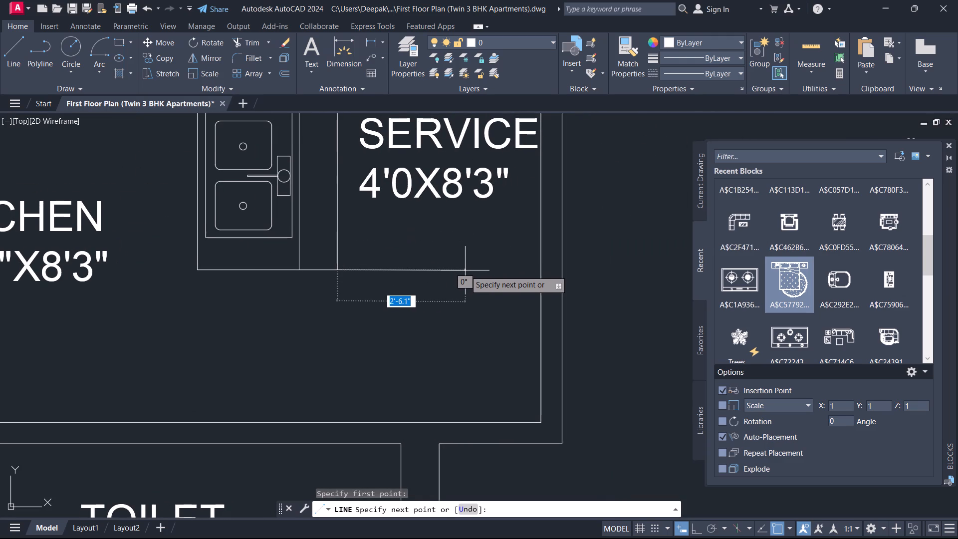
text(3')
key(Return)
right_click(465, 270)
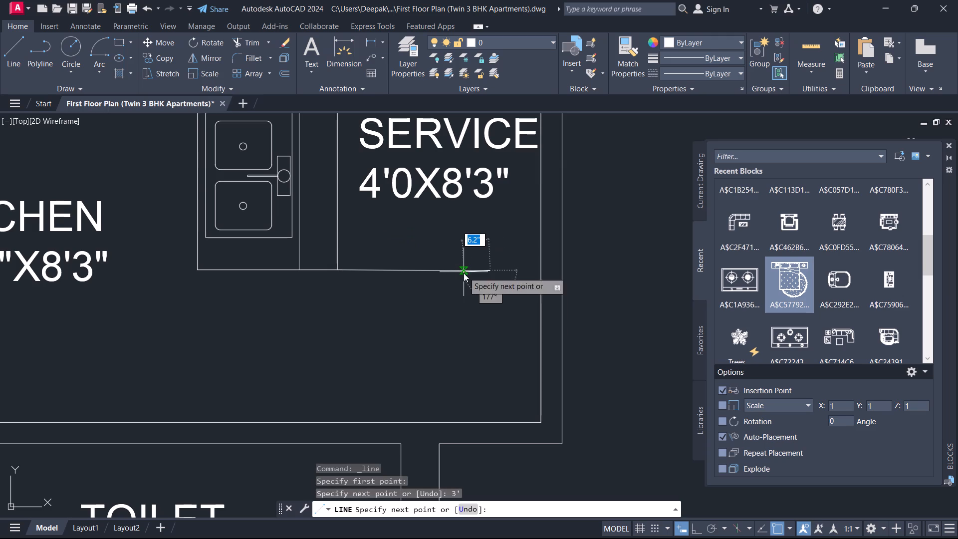
click(534, 290)
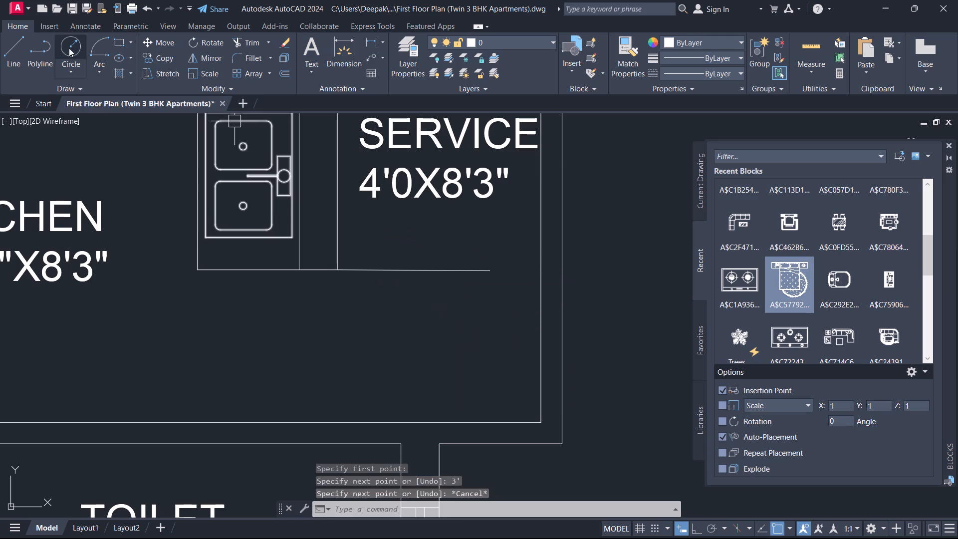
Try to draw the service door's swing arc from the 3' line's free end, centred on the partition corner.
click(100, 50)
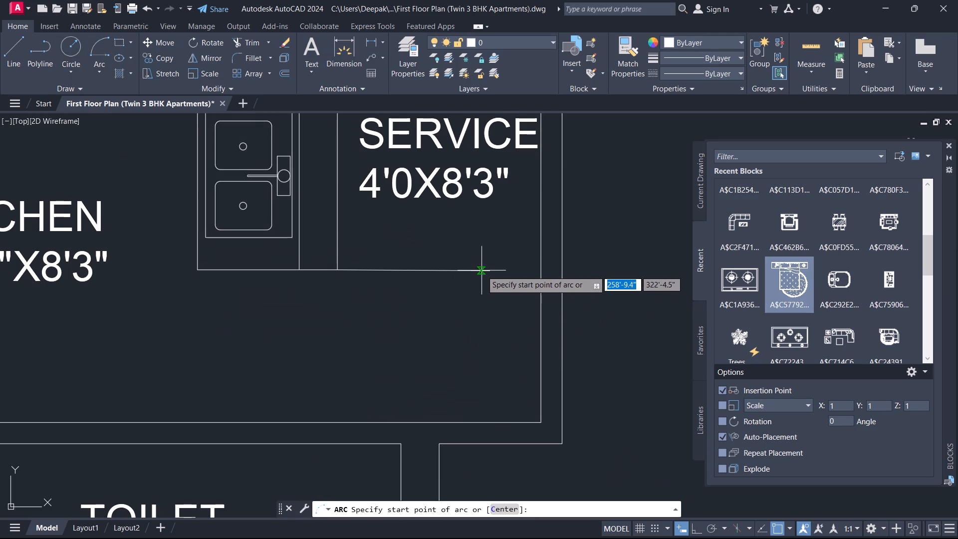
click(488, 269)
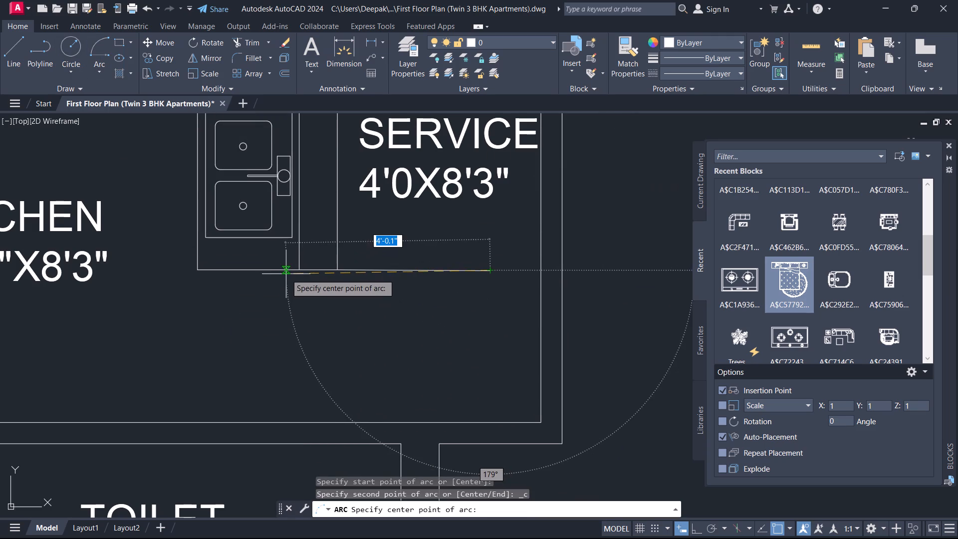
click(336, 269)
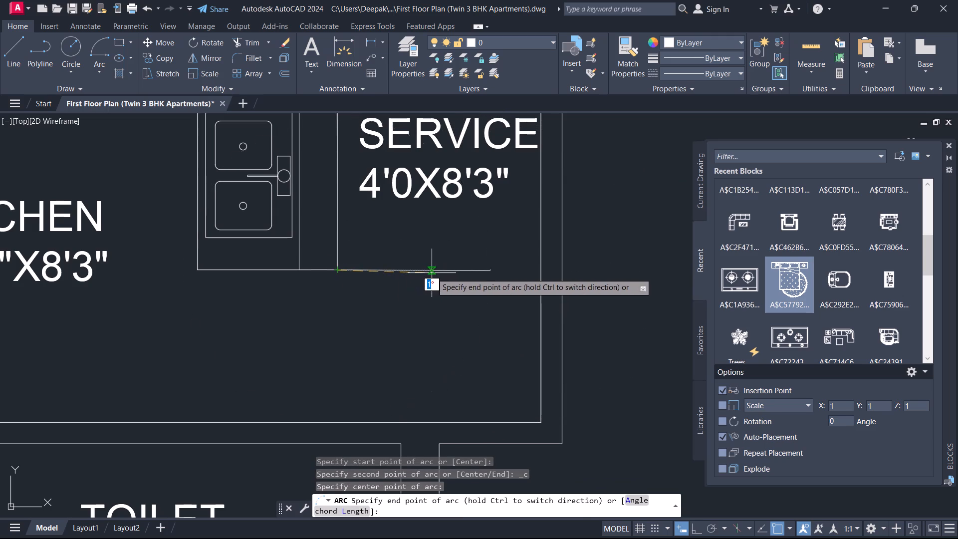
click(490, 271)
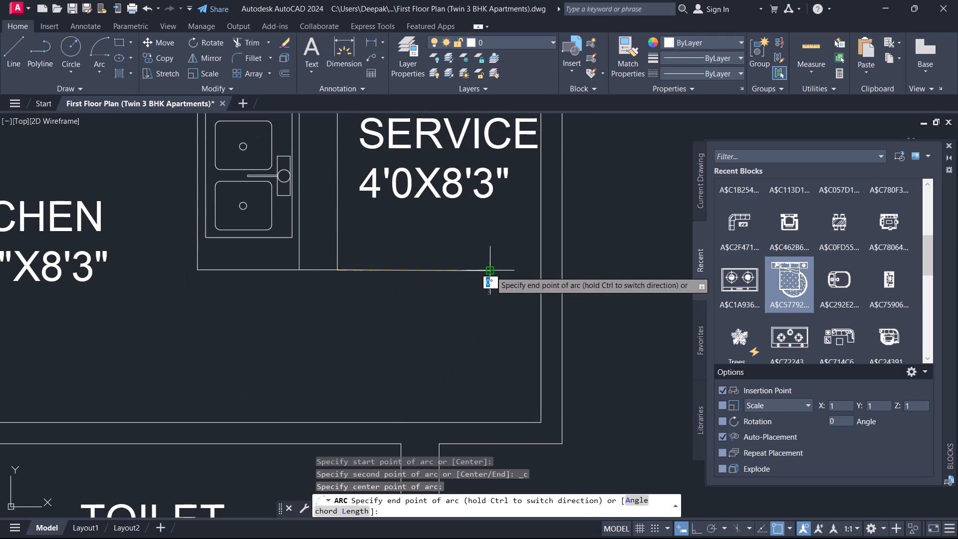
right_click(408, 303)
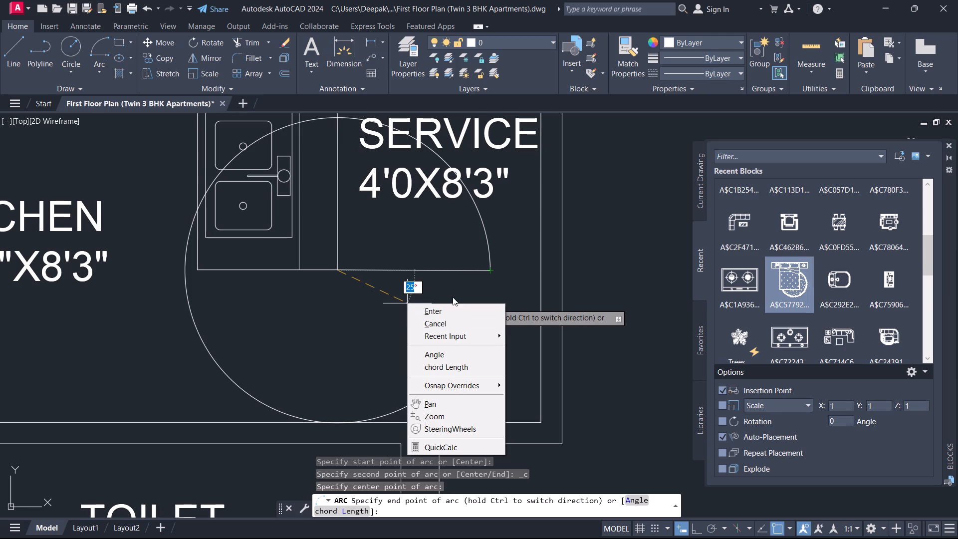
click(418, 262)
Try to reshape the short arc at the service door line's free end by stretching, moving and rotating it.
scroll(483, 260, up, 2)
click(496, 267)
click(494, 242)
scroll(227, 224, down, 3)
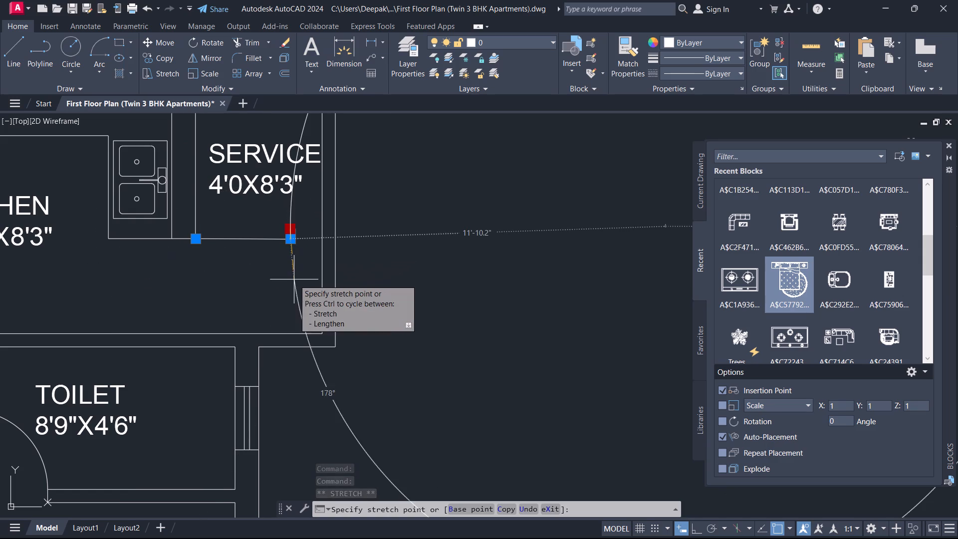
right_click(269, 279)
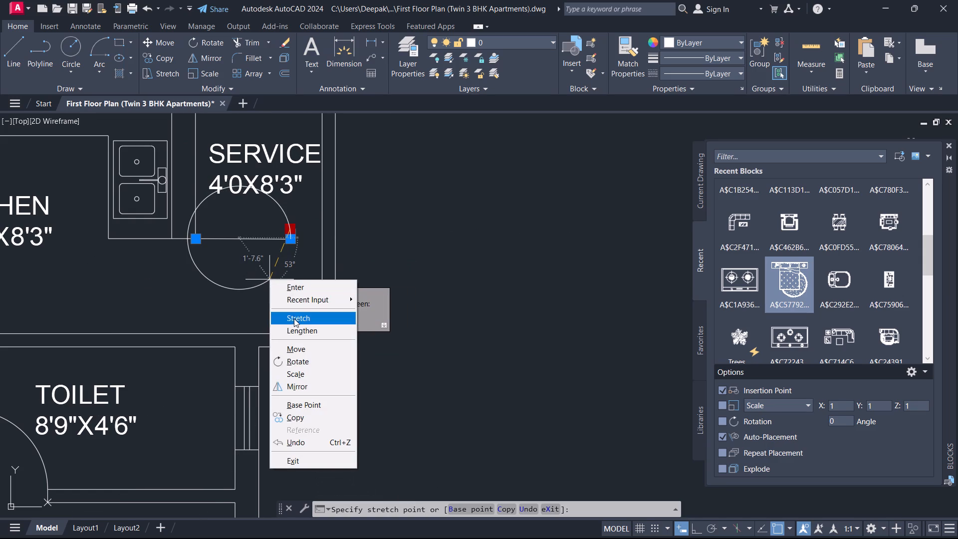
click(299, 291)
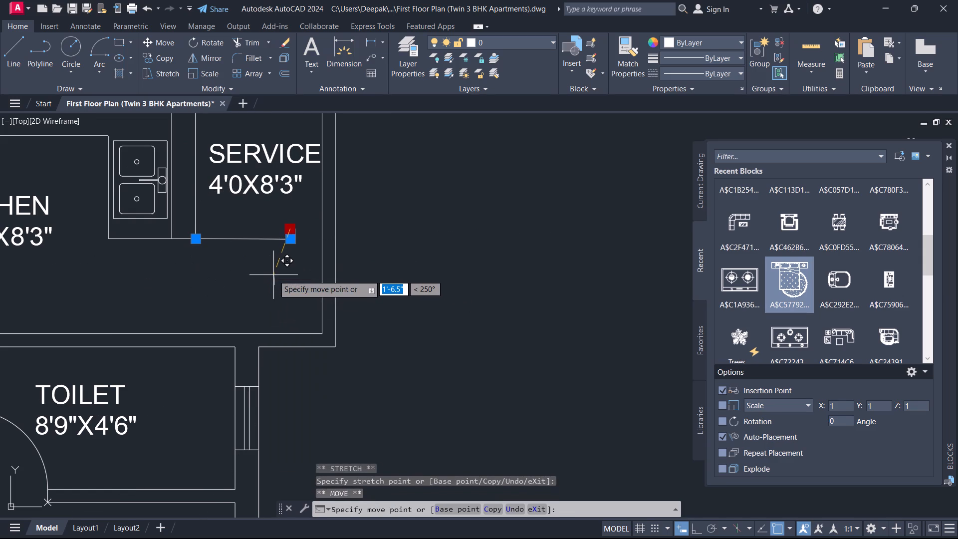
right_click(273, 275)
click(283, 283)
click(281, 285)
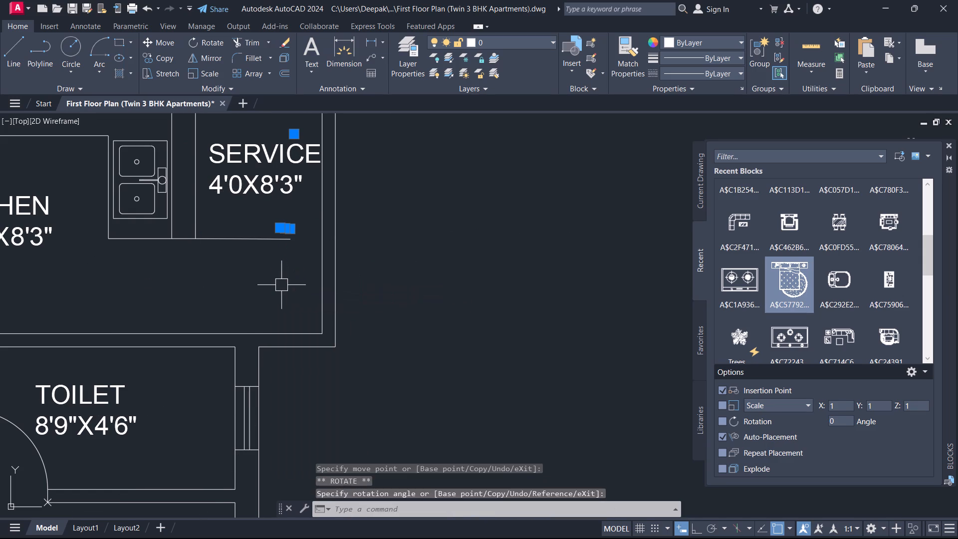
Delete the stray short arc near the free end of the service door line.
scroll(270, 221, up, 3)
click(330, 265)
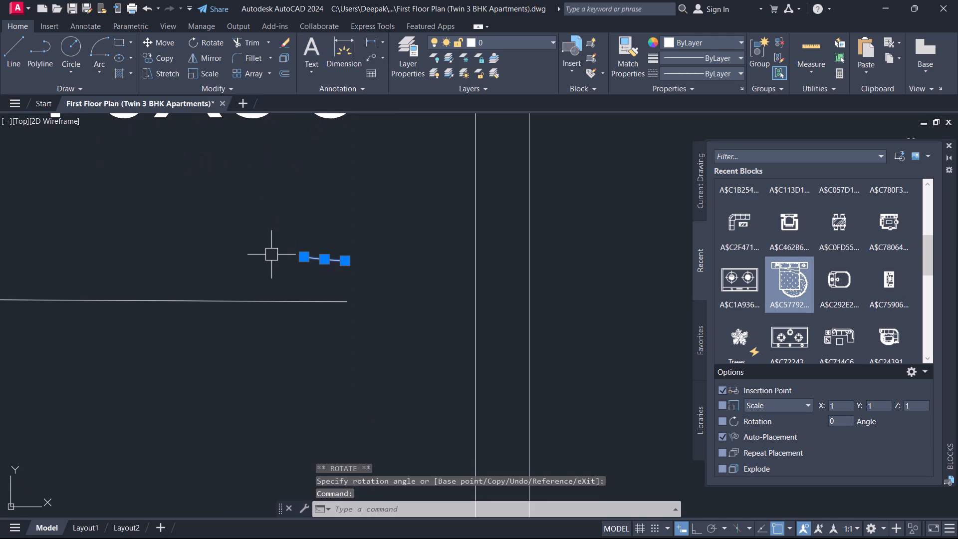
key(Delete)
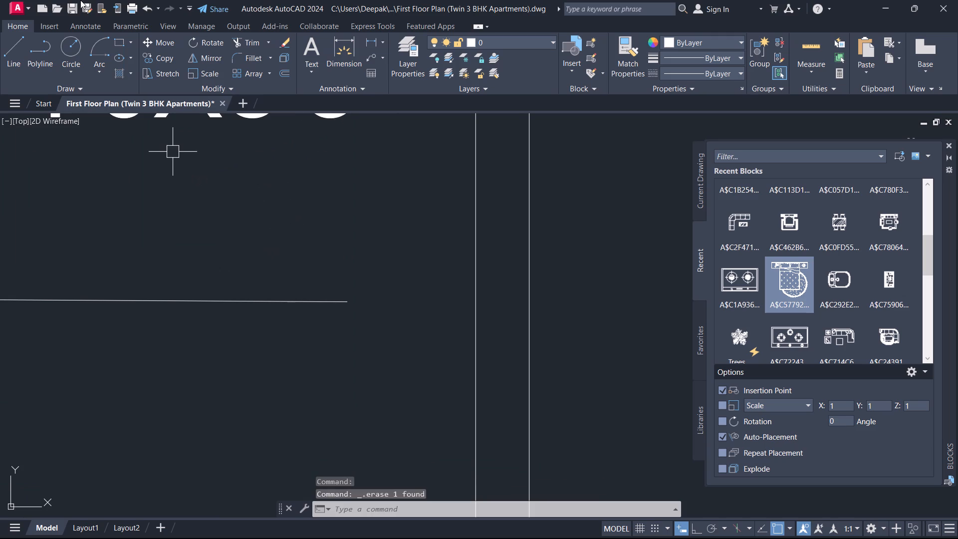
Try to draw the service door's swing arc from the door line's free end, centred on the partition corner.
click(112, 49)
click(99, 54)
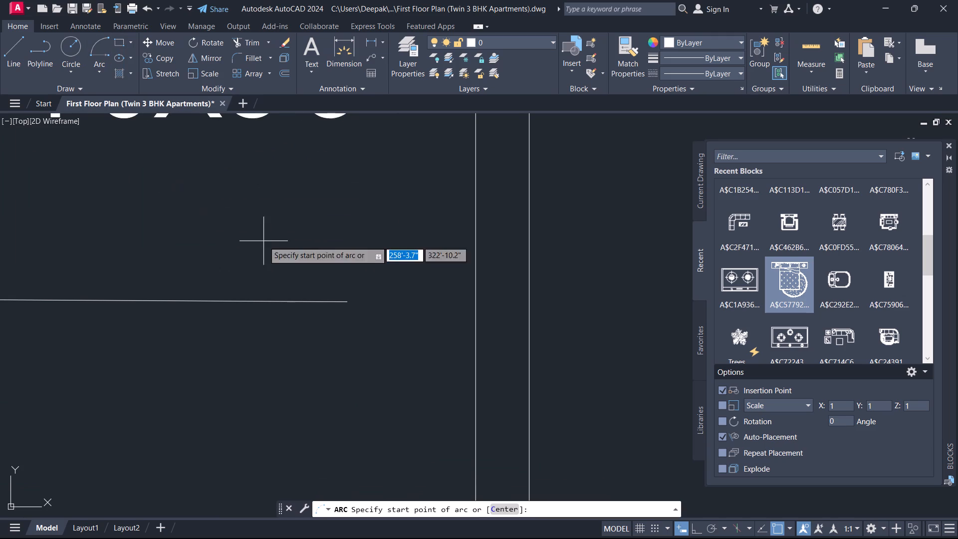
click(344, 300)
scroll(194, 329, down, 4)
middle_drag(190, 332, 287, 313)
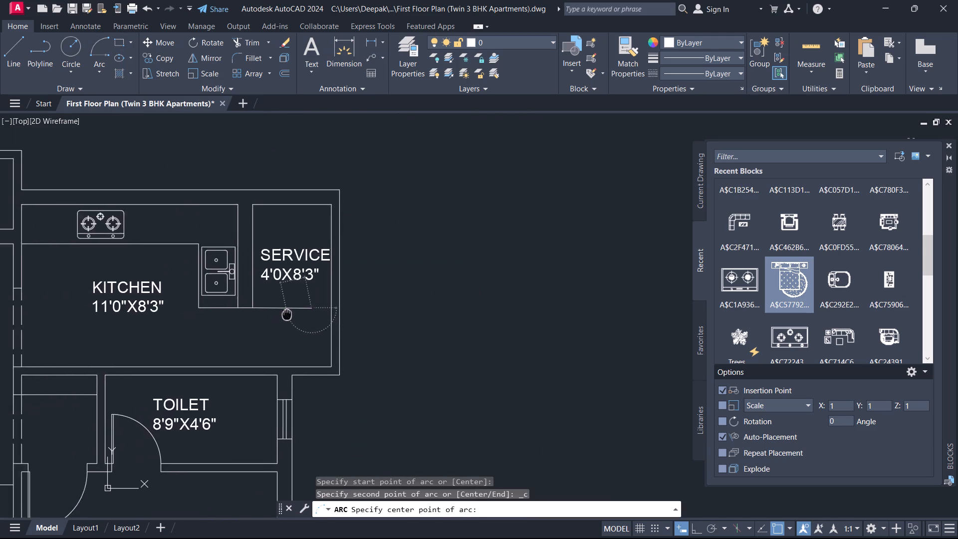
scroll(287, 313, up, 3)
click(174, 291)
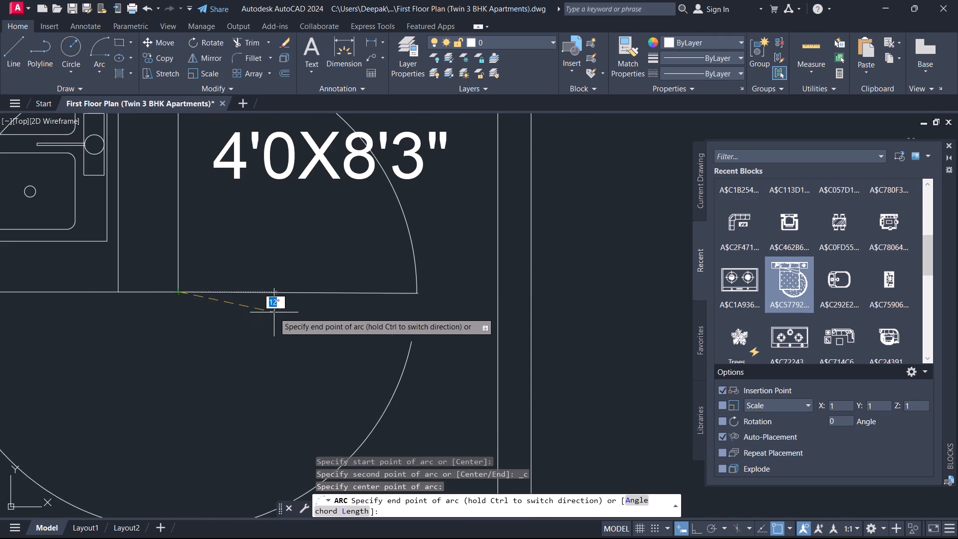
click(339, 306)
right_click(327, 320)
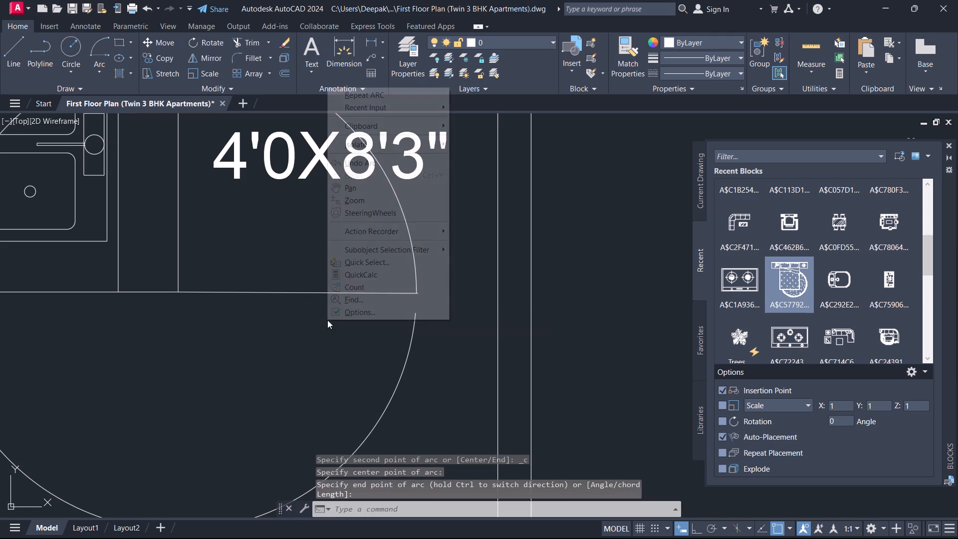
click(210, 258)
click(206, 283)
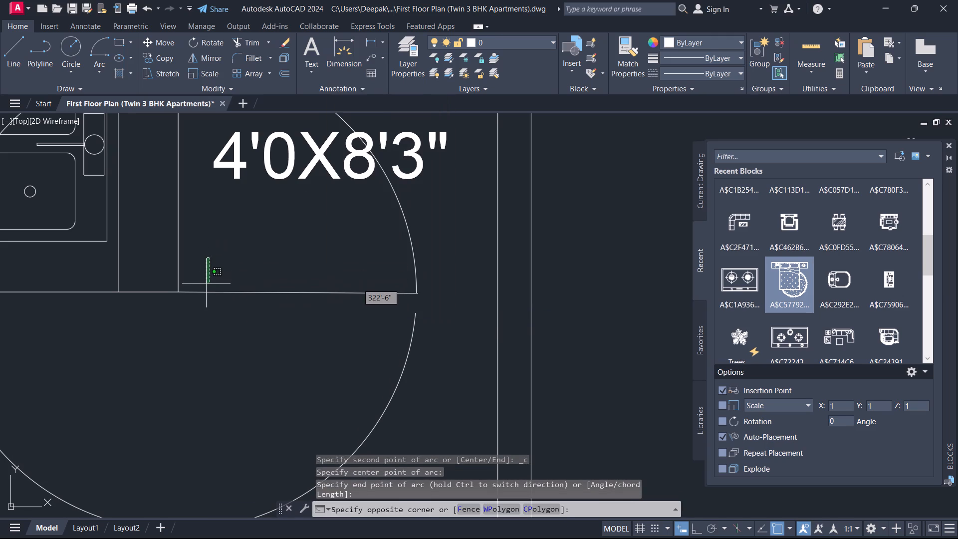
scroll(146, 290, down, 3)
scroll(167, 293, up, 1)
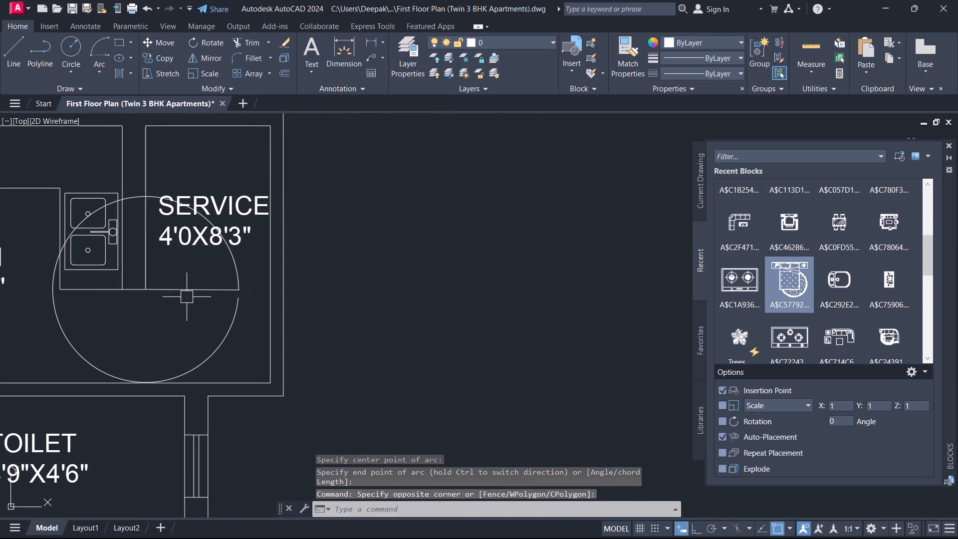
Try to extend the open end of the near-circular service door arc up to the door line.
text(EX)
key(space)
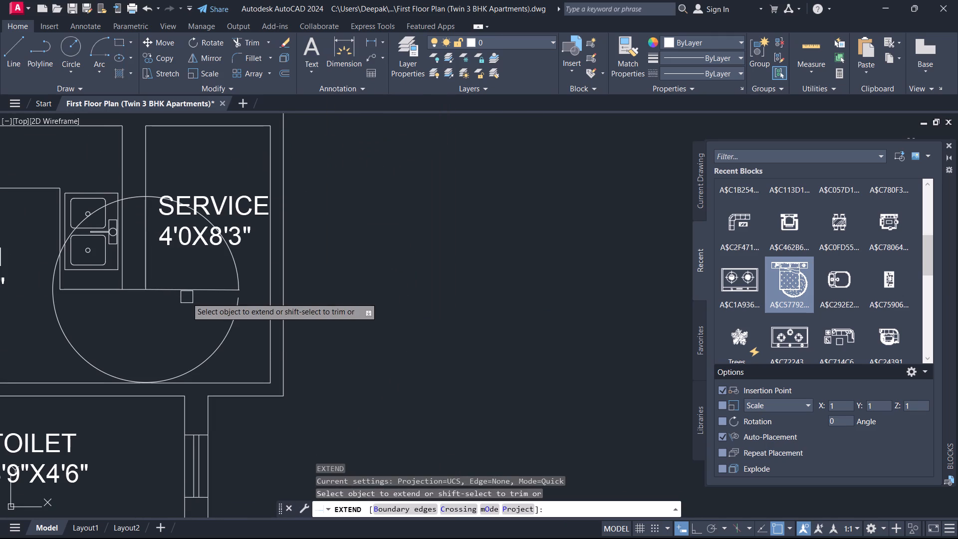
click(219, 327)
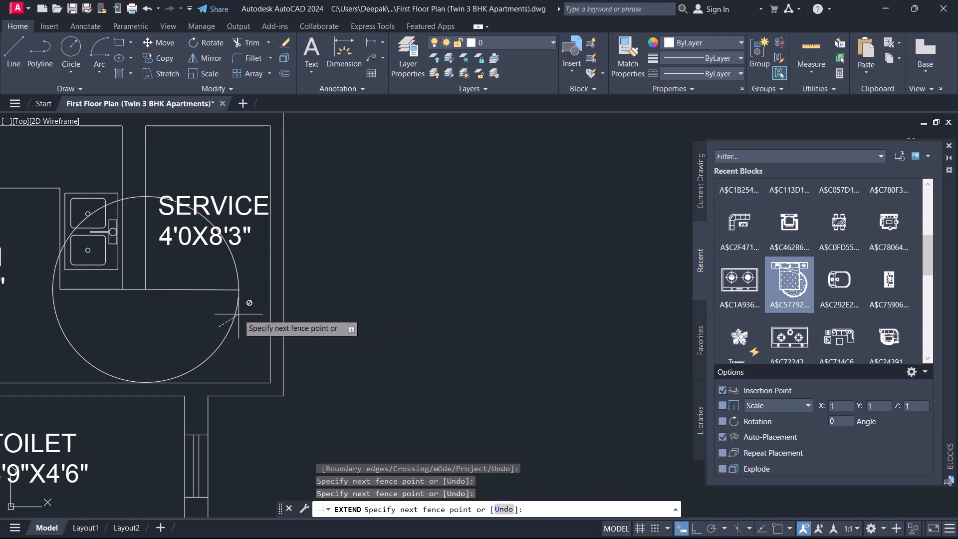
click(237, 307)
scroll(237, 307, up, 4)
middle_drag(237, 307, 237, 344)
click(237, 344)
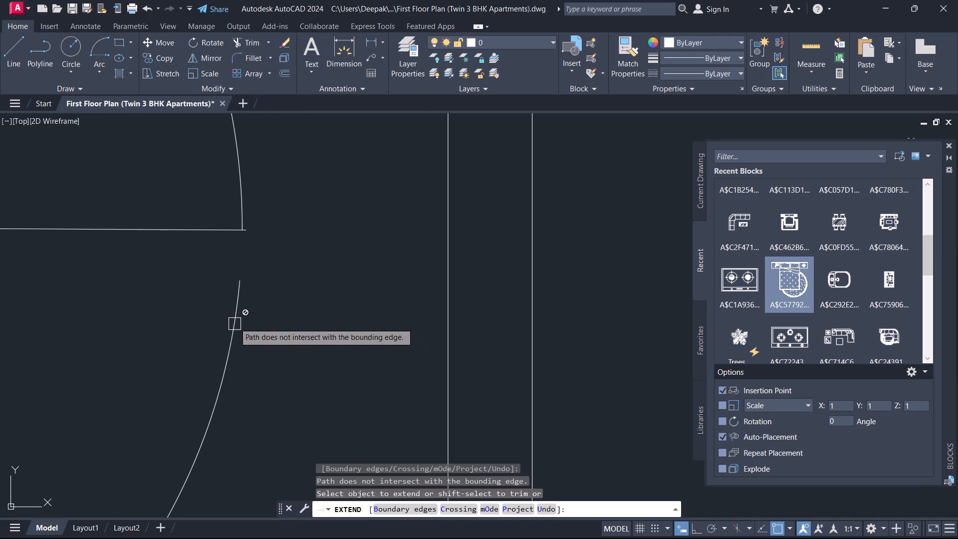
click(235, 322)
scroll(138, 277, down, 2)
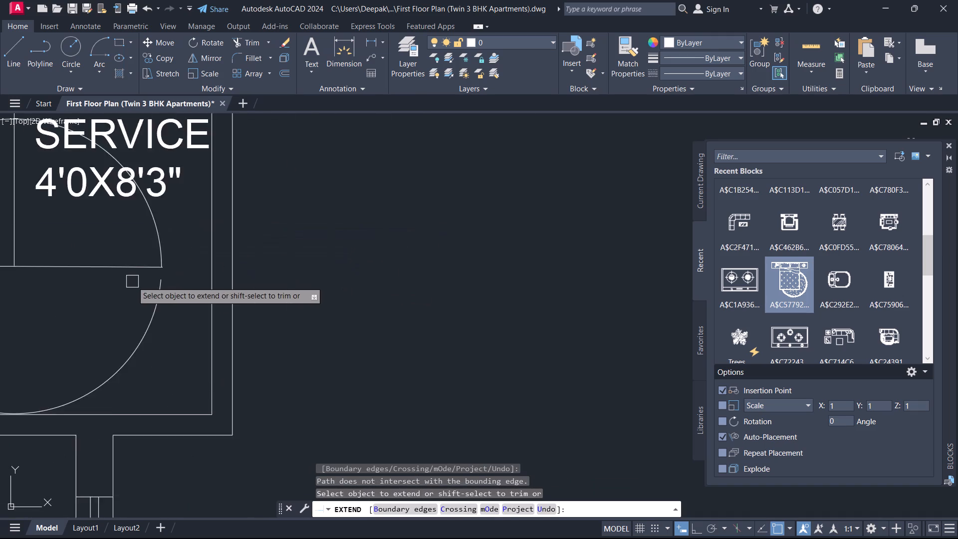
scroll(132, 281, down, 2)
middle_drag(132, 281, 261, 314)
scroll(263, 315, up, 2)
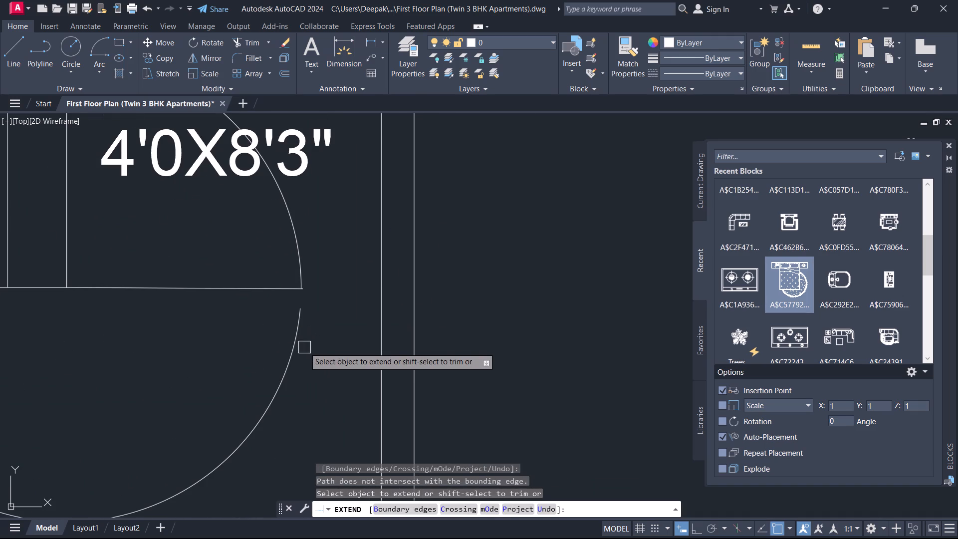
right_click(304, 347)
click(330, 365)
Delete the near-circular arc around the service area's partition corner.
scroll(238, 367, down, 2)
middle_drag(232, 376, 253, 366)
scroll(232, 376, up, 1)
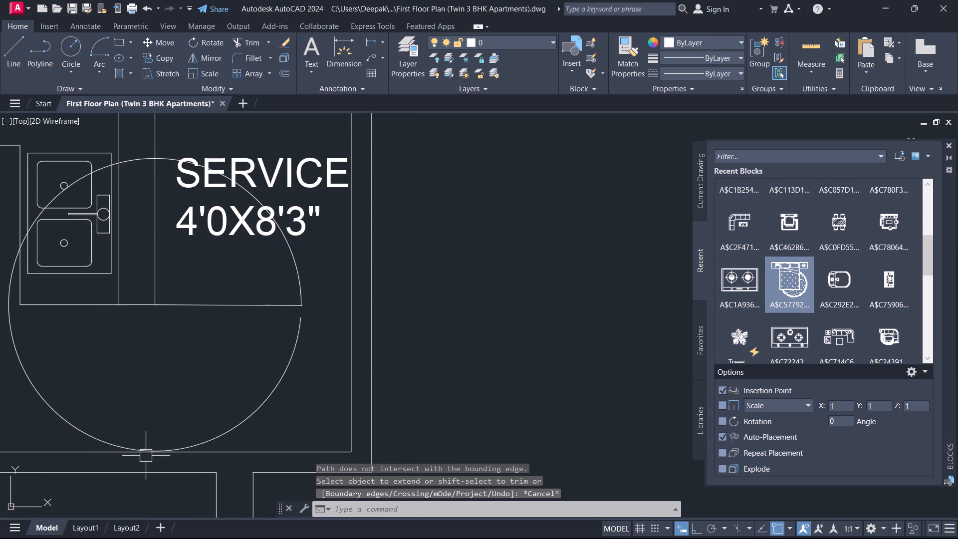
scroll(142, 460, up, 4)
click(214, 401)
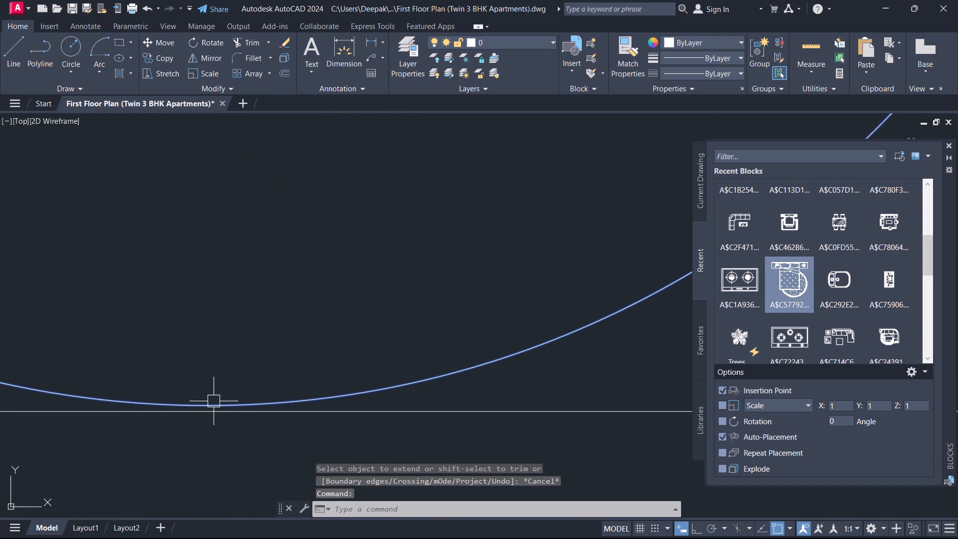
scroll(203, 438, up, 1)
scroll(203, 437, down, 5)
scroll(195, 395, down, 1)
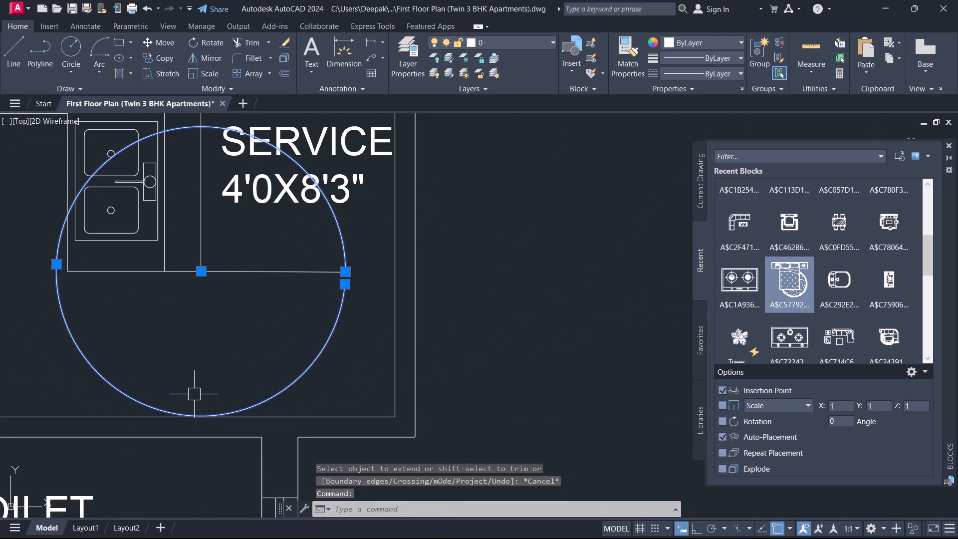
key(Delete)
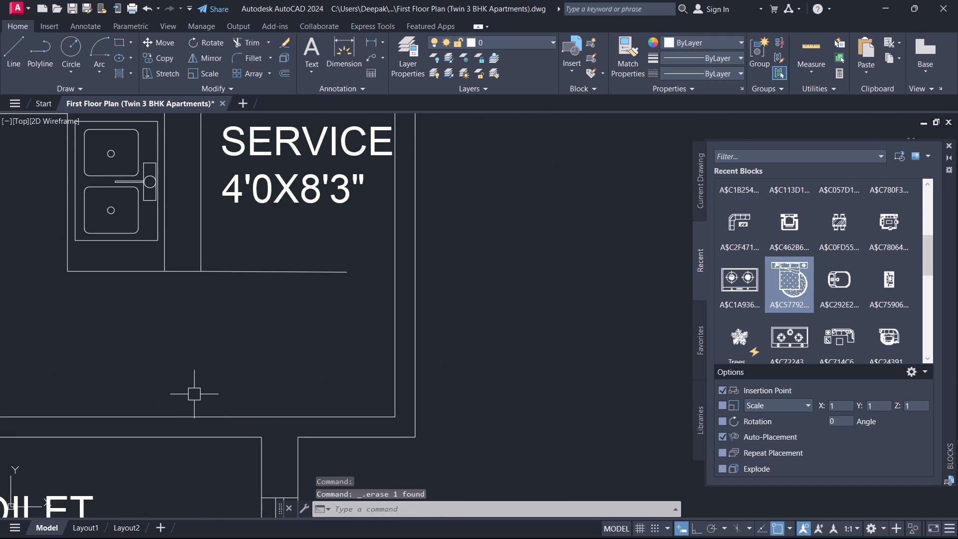
Draw the service door's quarter-circle swing arc from the lower wall line to the door line's free end, centred on the partition corner.
click(104, 54)
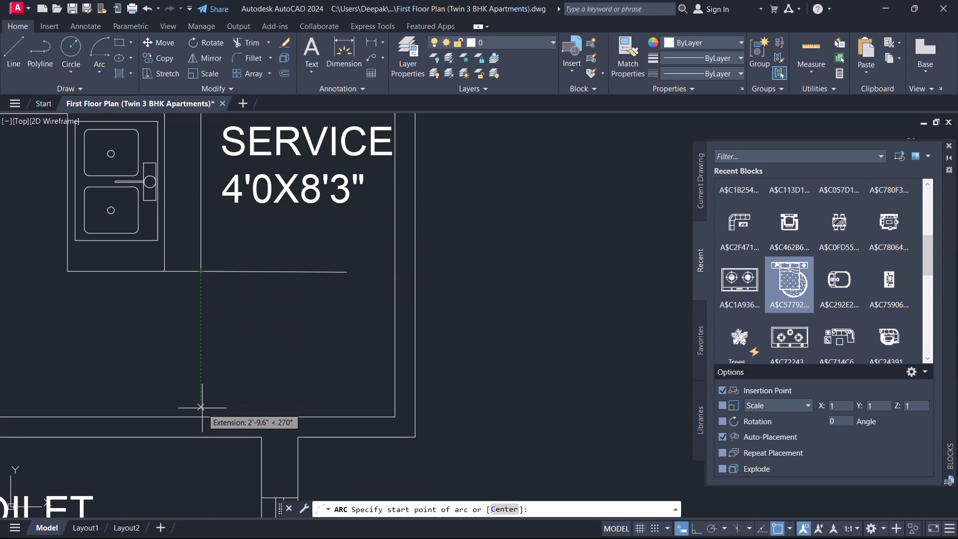
click(200, 418)
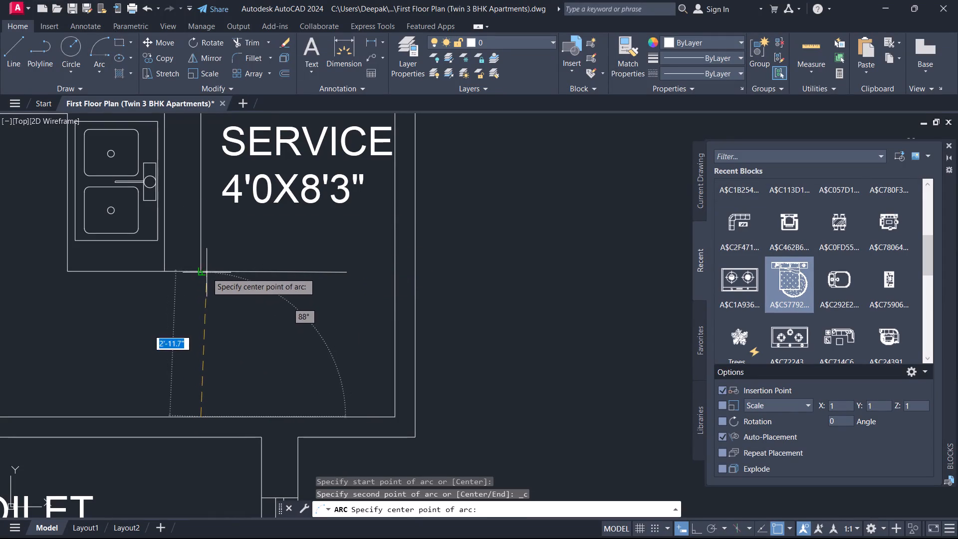
click(203, 273)
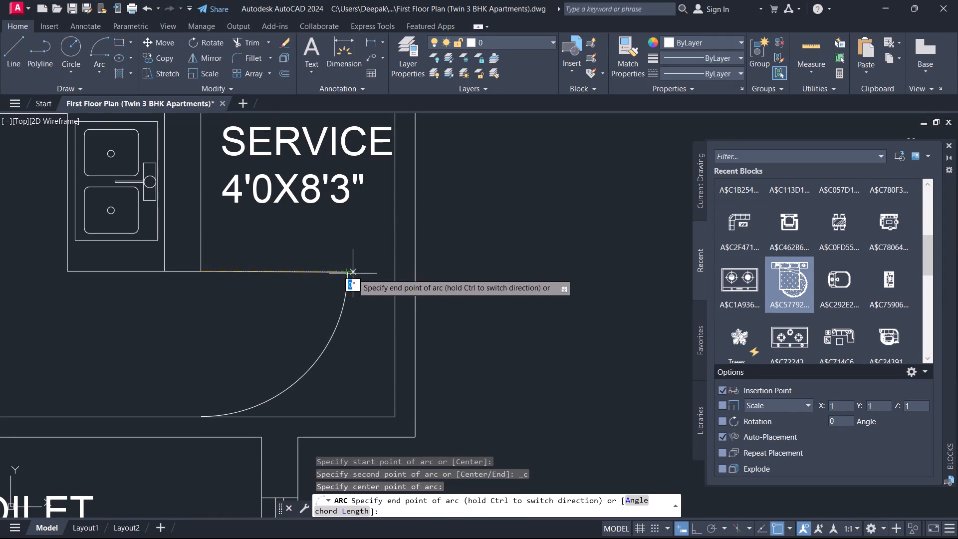
click(347, 273)
Extend the service door line's free end to meet the swing arc.
scroll(334, 287, down, 1)
scroll(334, 287, up, 5)
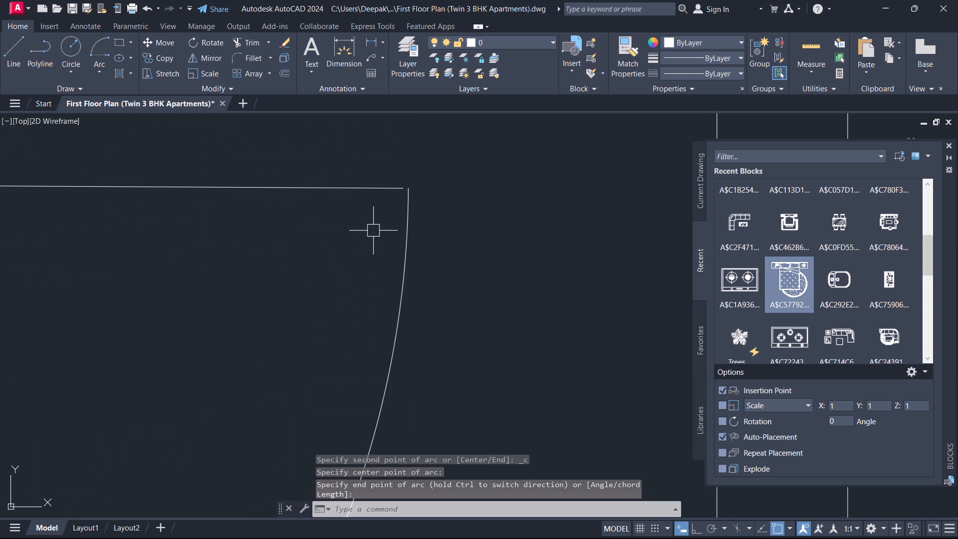
scroll(374, 230, up, 3)
middle_drag(374, 230, 362, 327)
scroll(362, 327, down, 2)
scroll(362, 328, up, 1)
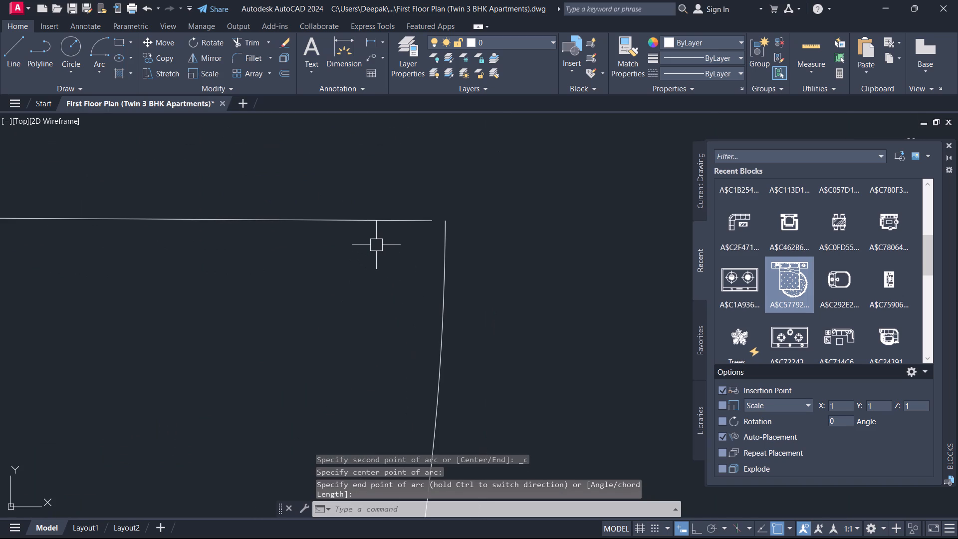
key(e)
text(X)
key(space)
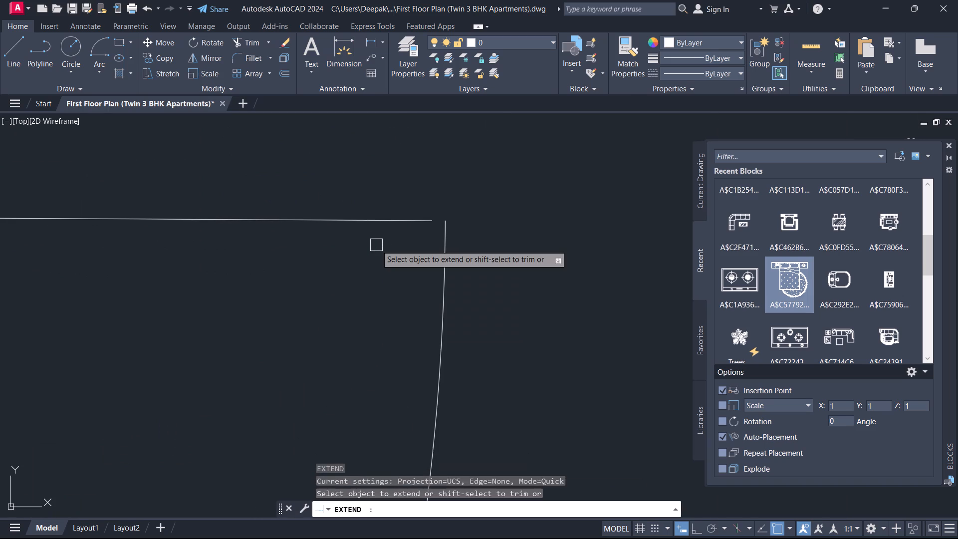
click(372, 220)
right_click(364, 244)
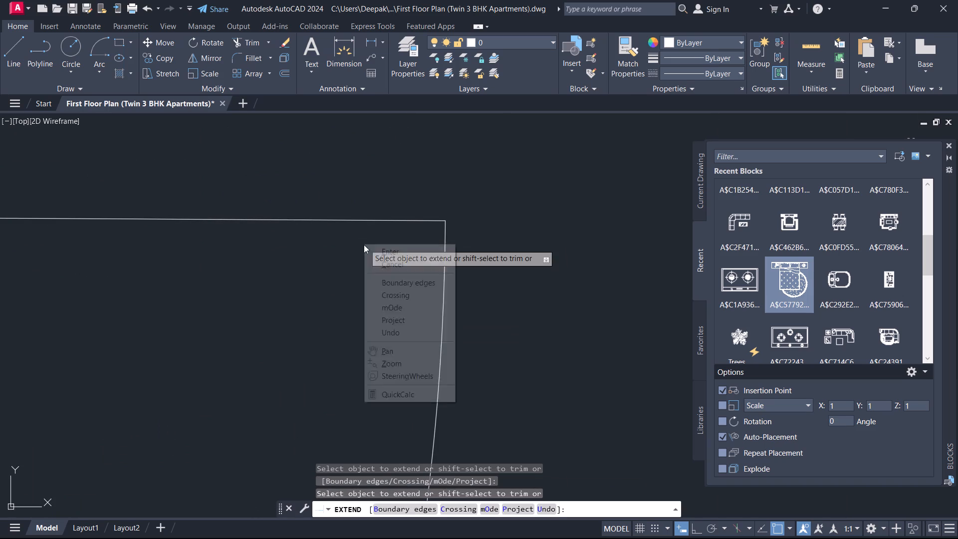
click(386, 266)
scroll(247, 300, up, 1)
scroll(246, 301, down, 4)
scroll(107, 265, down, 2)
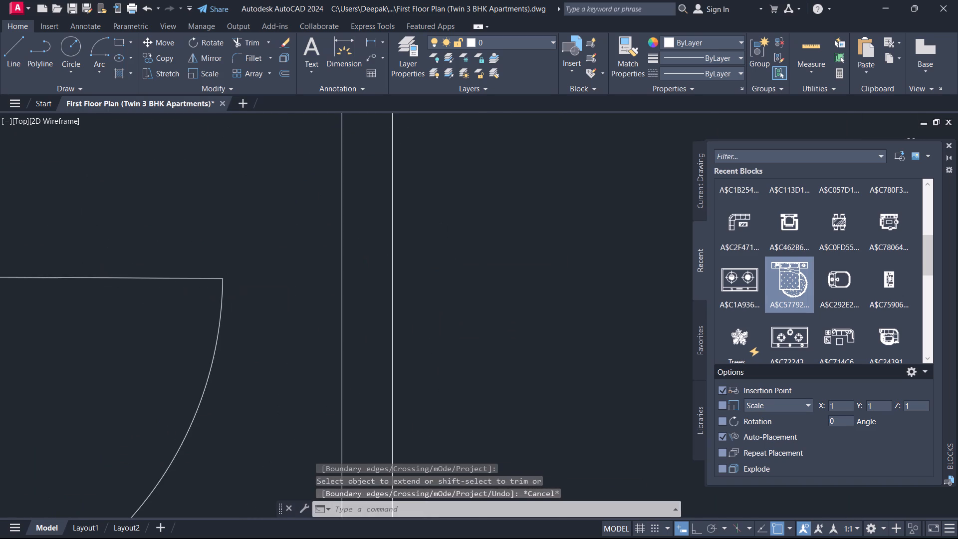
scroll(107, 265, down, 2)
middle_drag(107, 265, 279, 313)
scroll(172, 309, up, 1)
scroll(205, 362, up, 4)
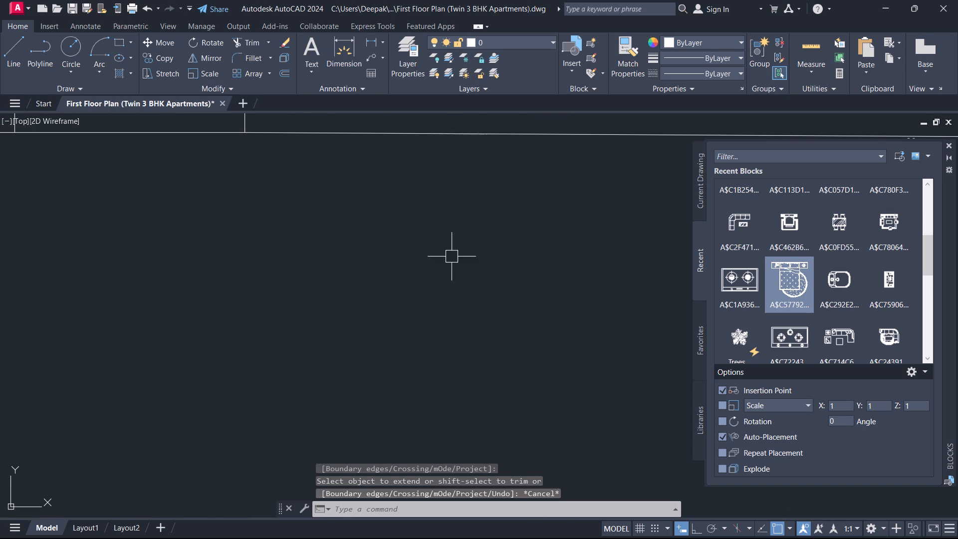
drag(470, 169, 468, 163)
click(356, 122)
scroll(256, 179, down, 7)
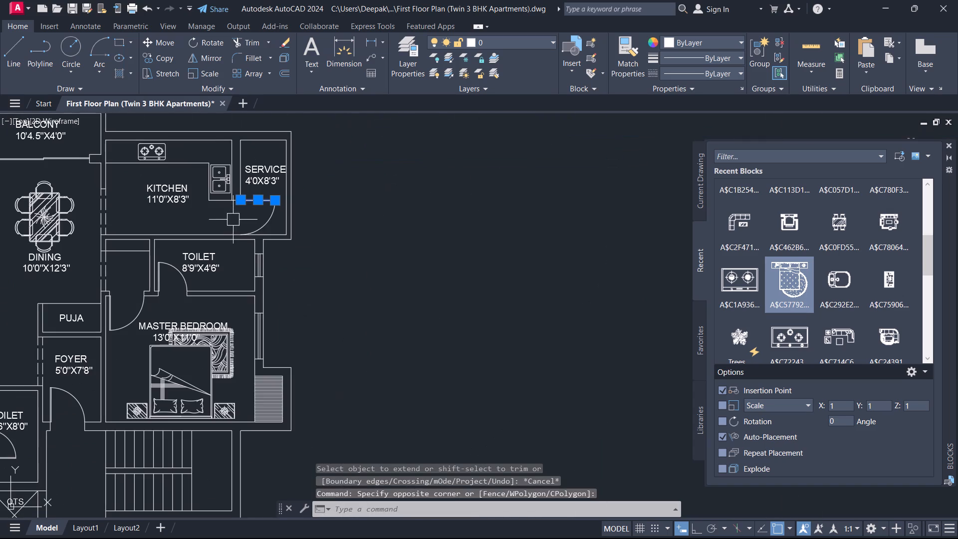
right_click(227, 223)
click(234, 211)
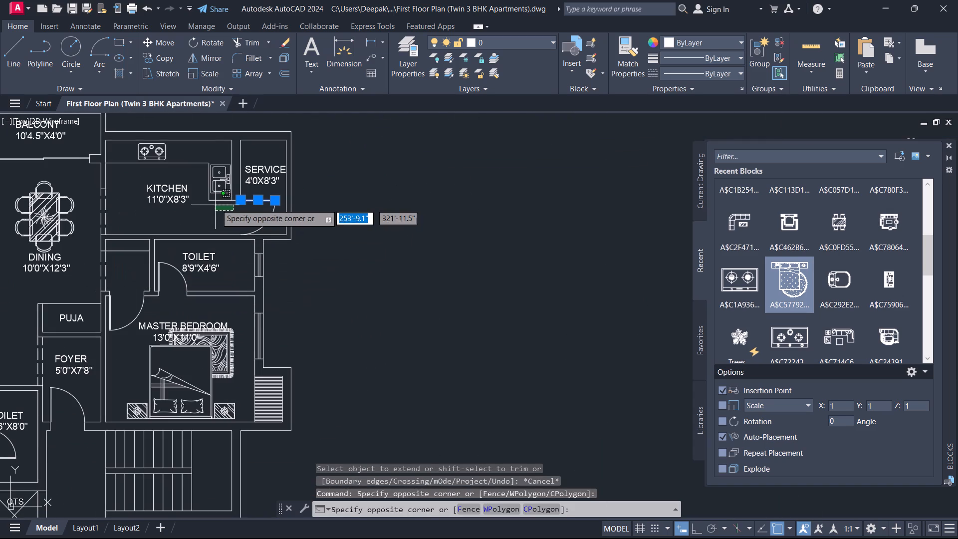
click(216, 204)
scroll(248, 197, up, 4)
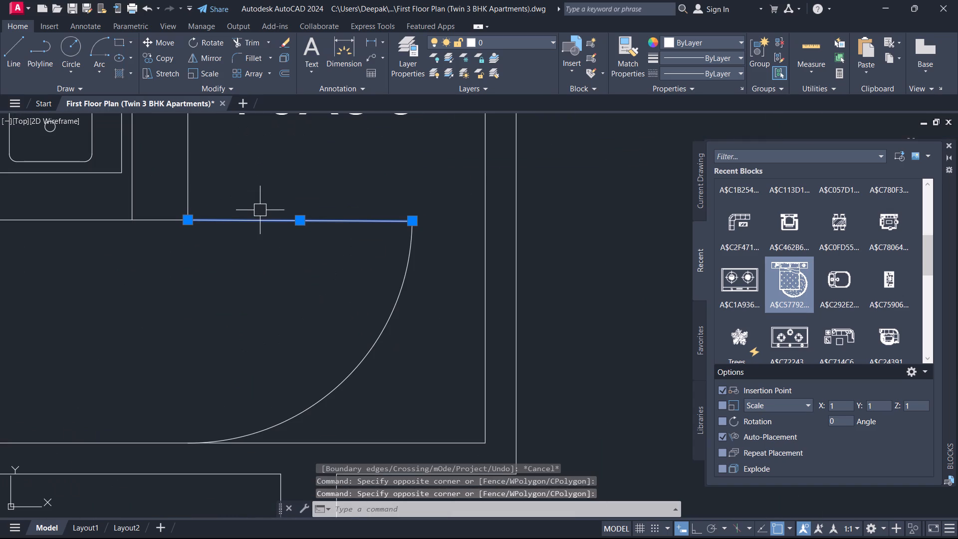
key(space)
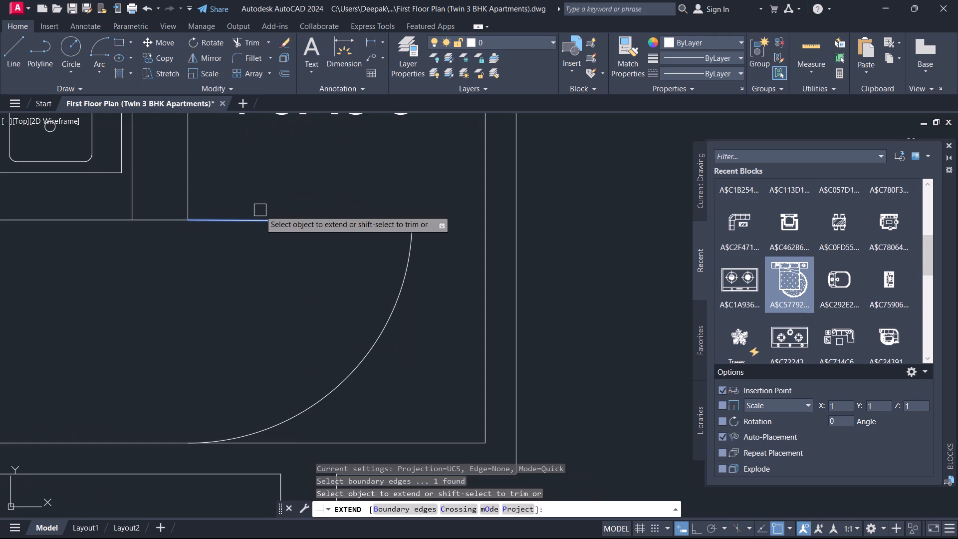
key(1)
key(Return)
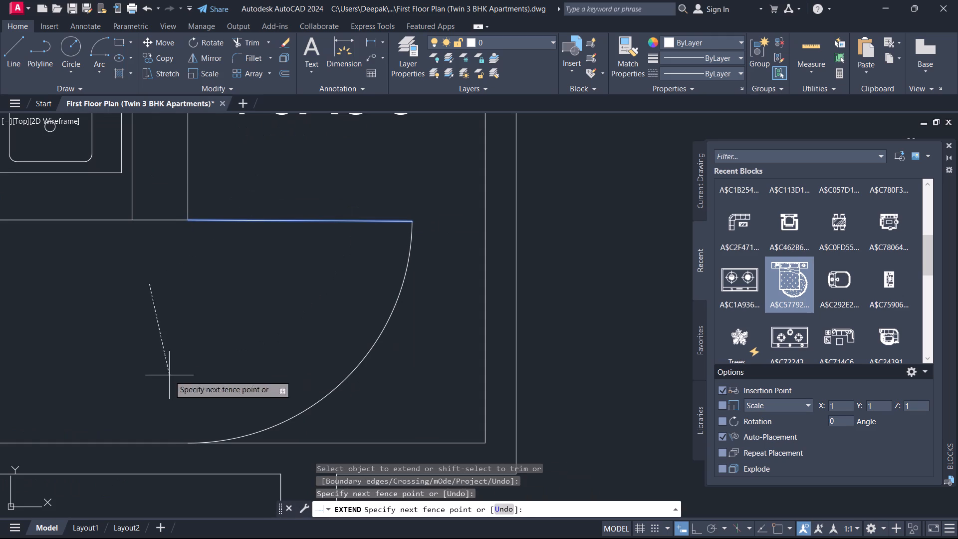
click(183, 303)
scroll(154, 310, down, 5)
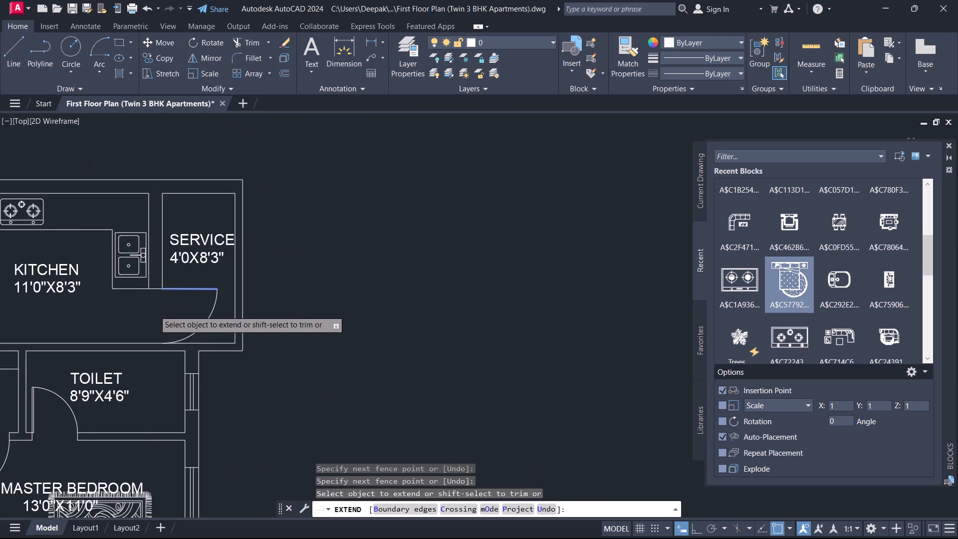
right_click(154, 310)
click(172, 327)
Offset the service door line 1" downward, toward the inside of the swing arc, to give the door leaf thickness.
scroll(172, 322, up, 4)
middle_drag(188, 273, 245, 330)
scroll(188, 273, up, 1)
key(o)
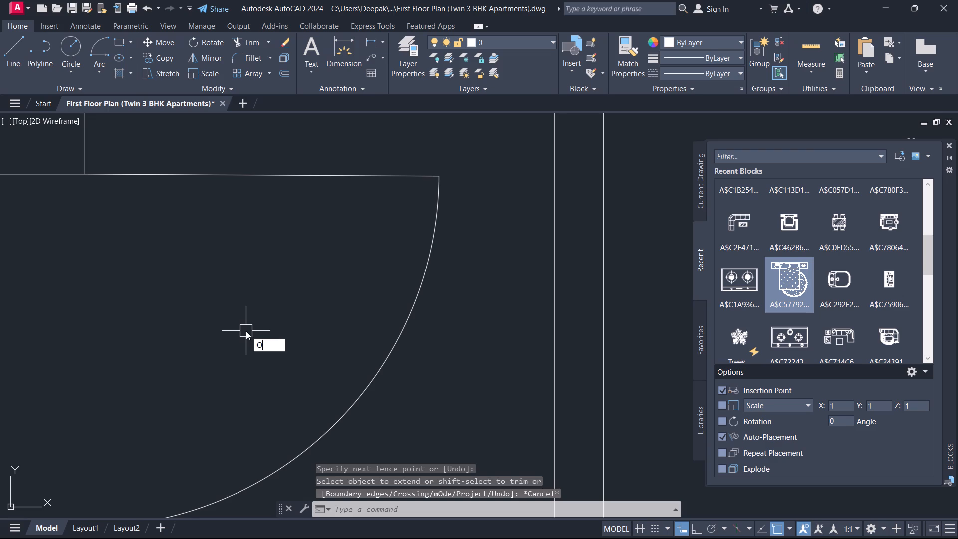
key(space)
text(1)
key(Return)
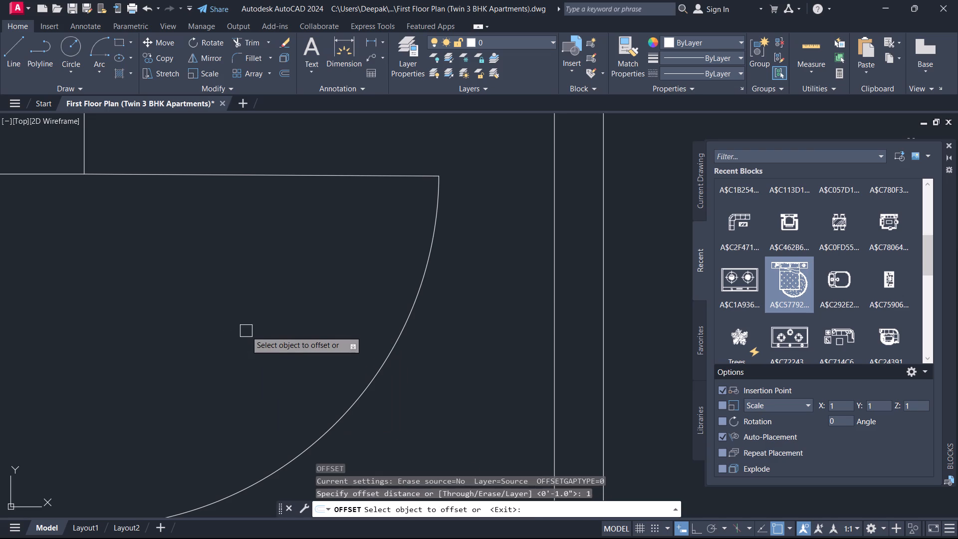
click(323, 180)
click(322, 190)
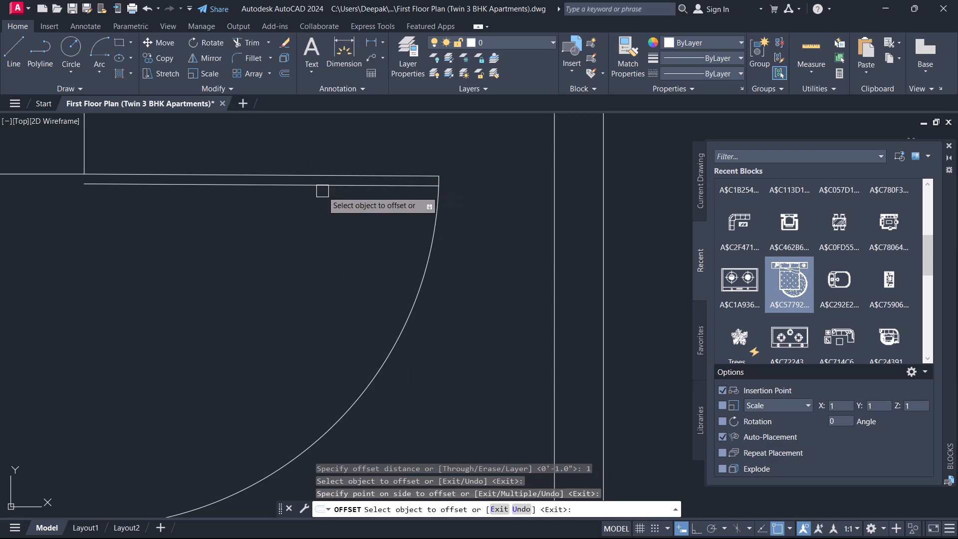
right_click(340, 213)
click(417, 237)
Shorten the free end of the service door's offset leaf line so it ends on the swing arc.
scroll(454, 204, up, 5)
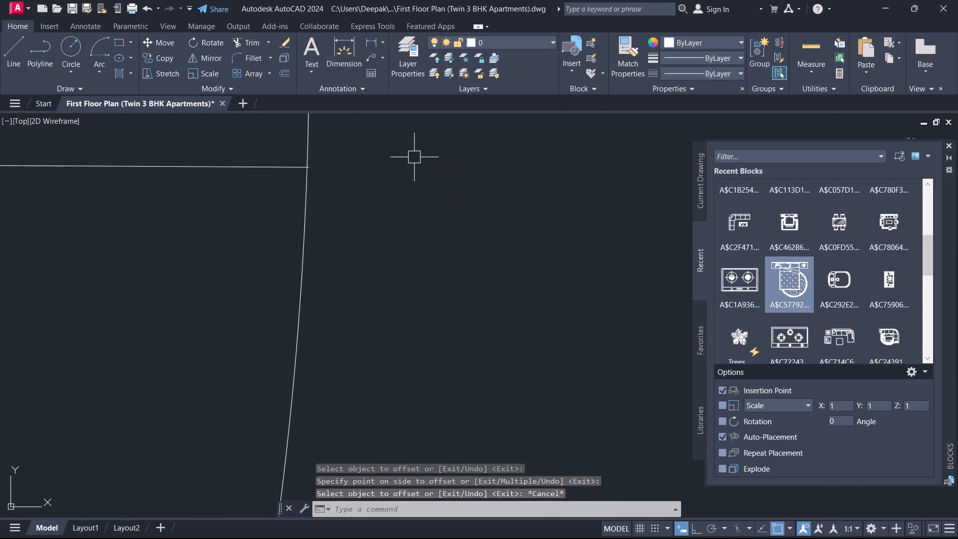
scroll(346, 157, up, 6)
scroll(274, 252, up, 3)
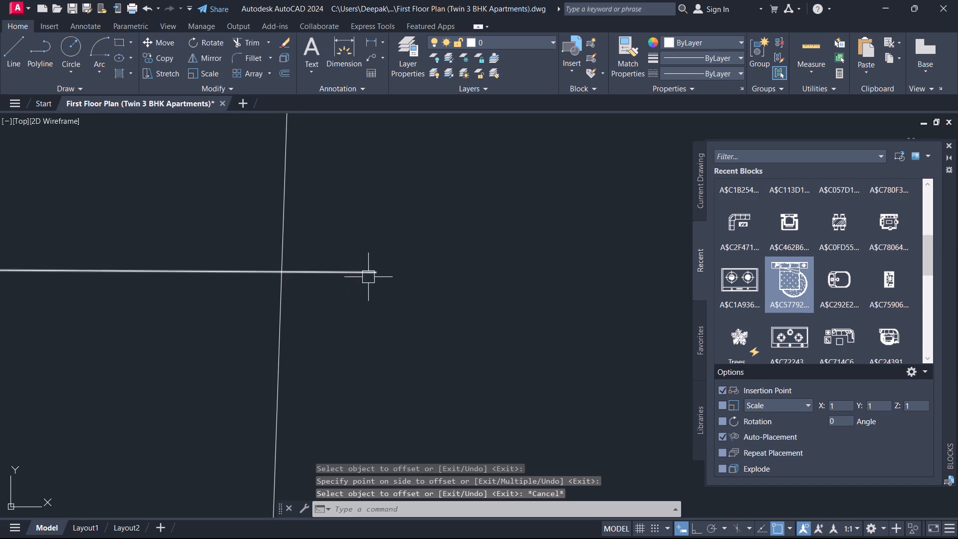
click(370, 276)
click(378, 276)
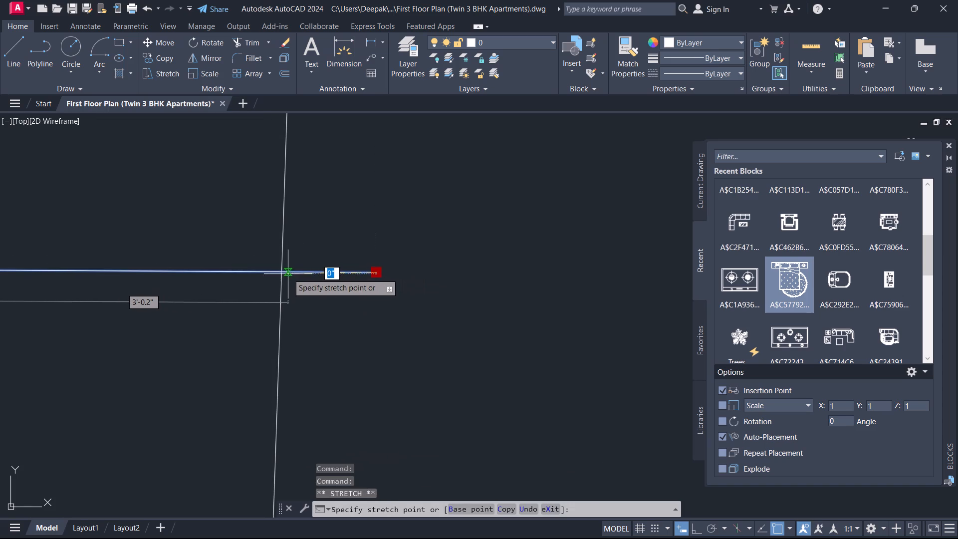
click(282, 271)
Close the service door leaf at its hinge end with a short 1" line from the partition corner to the offset line.
scroll(153, 311, down, 1)
scroll(152, 313, up, 1)
scroll(152, 313, down, 4)
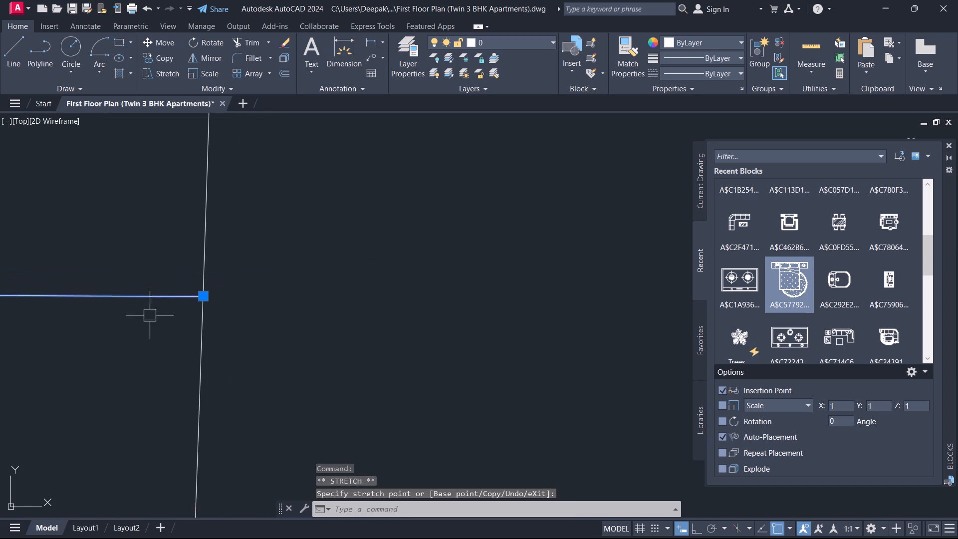
scroll(81, 331, down, 2)
scroll(81, 335, up, 1)
scroll(81, 335, down, 3)
scroll(105, 325, up, 1)
scroll(105, 325, down, 2)
scroll(105, 325, up, 2)
scroll(106, 322, down, 2)
scroll(66, 286, down, 2)
scroll(66, 286, up, 2)
scroll(66, 286, down, 9)
middle_drag(142, 259, 285, 256)
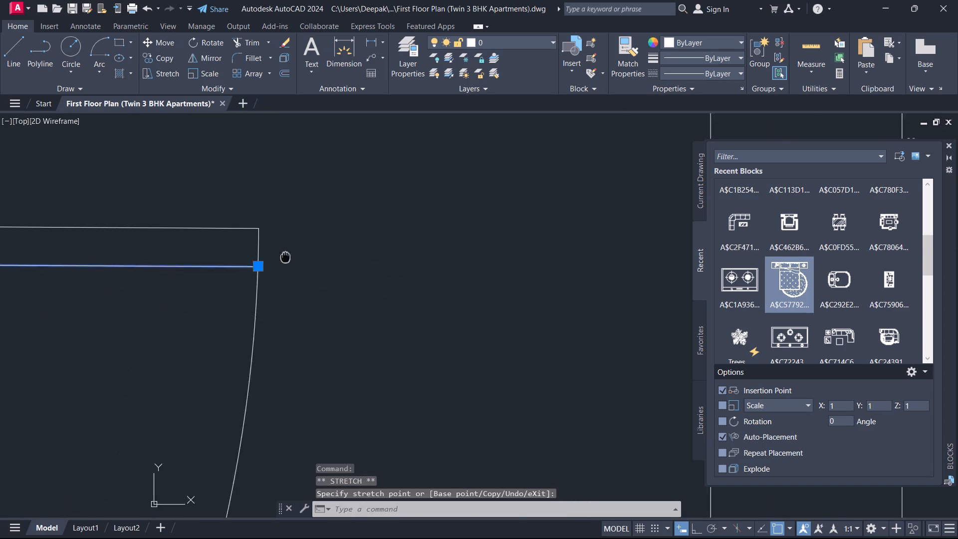
middle_drag(285, 256, 735, 253)
scroll(686, 255, down, 3)
scroll(176, 275, down, 1)
scroll(113, 275, down, 3)
middle_drag(112, 275, 291, 282)
scroll(178, 274, up, 2)
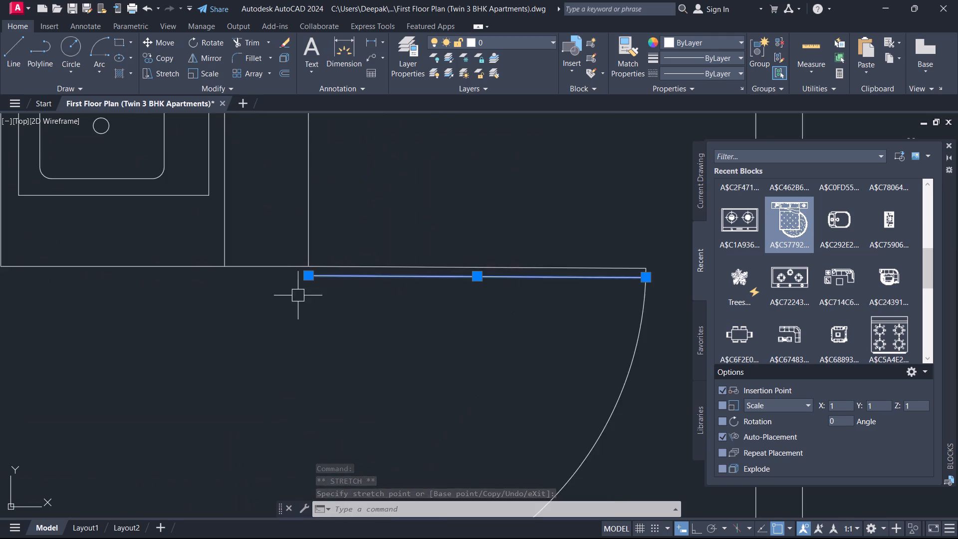
scroll(298, 295, up, 5)
scroll(231, 168, down, 3)
middle_drag(223, 180, 223, 282)
scroll(223, 282, up, 2)
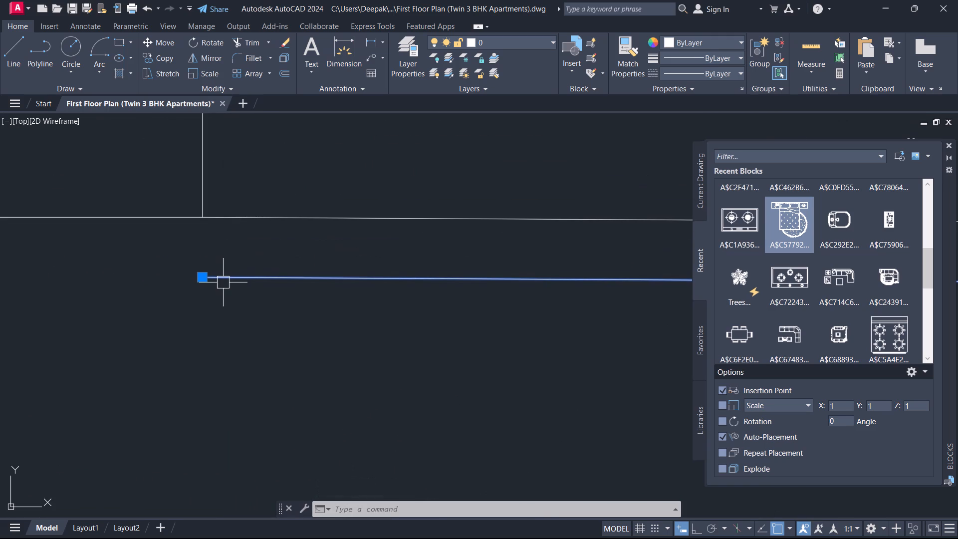
text(L)
key(space)
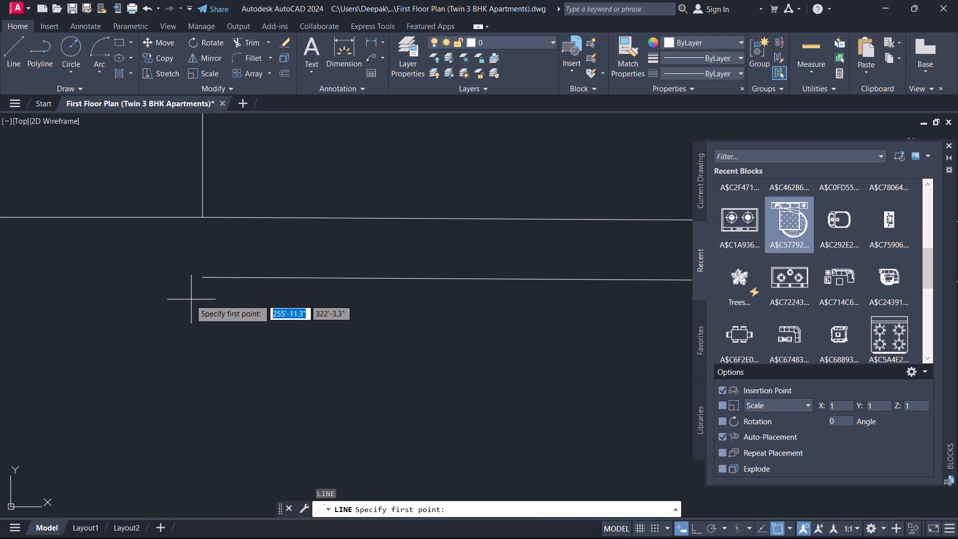
click(199, 219)
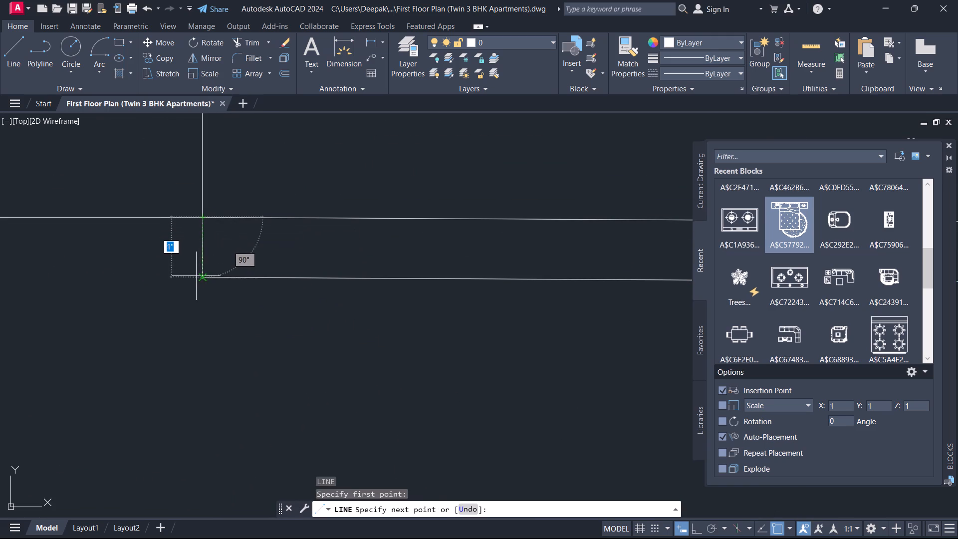
click(201, 279)
right_click(204, 303)
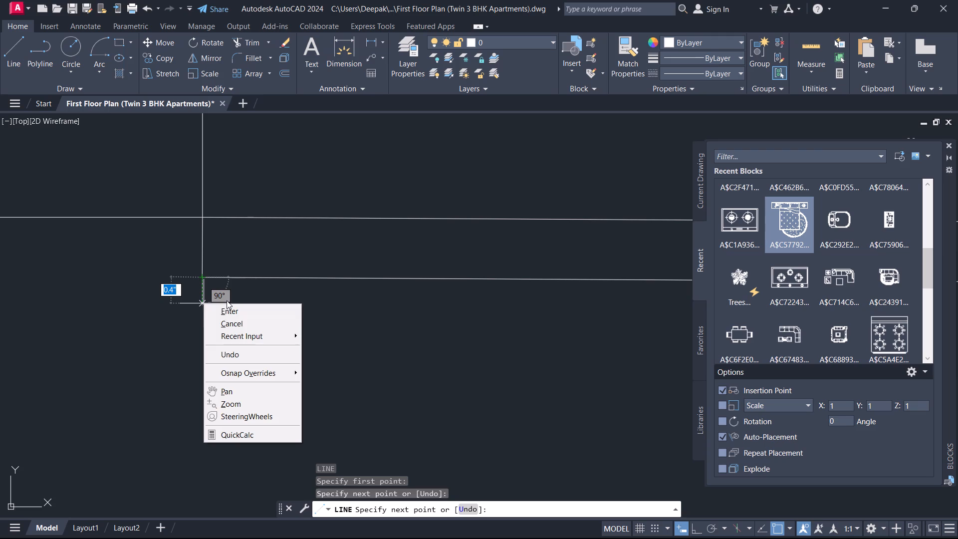
click(227, 318)
Copy the bed block from the upper unit's 10'0"X13'0" bedroom to the top wall of the 10'0"X11'0" bedroom beside the 4'6"X7'3" toilet.
scroll(204, 334, down, 9)
scroll(176, 366, down, 2)
middle_drag(174, 370, 191, 361)
scroll(174, 370, up, 1)
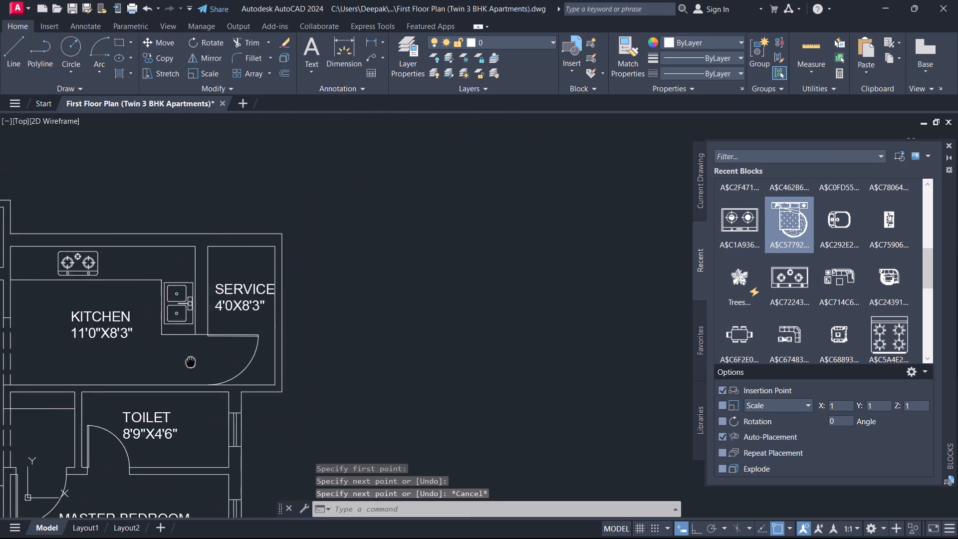
middle_drag(191, 361, 239, 315)
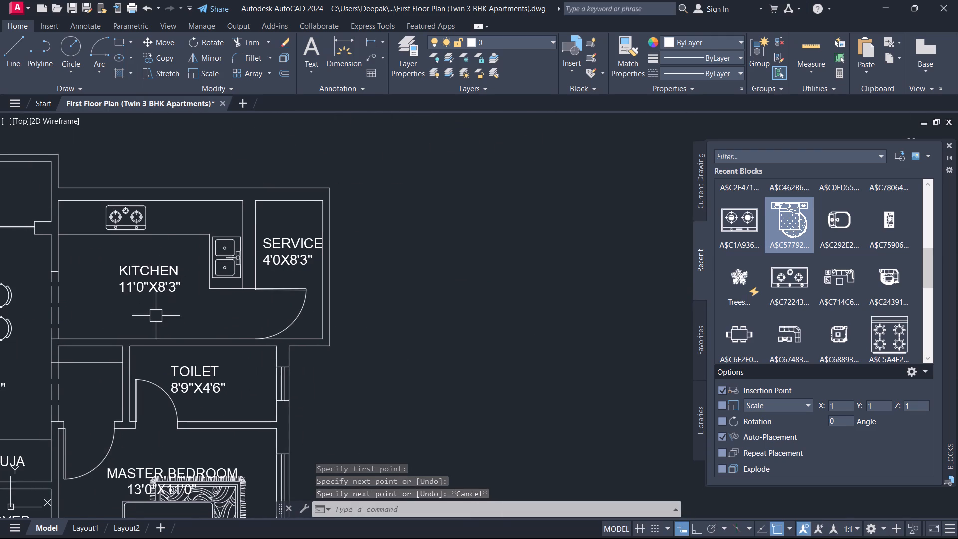
middle_drag(156, 316, 231, 299)
middle_drag(107, 309, 206, 295)
scroll(206, 295, down, 2)
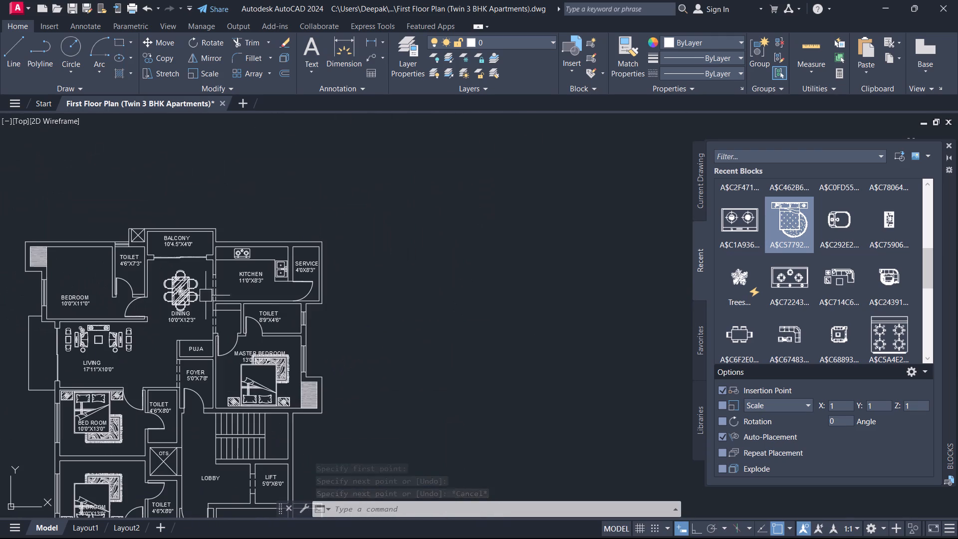
scroll(137, 297, up, 1)
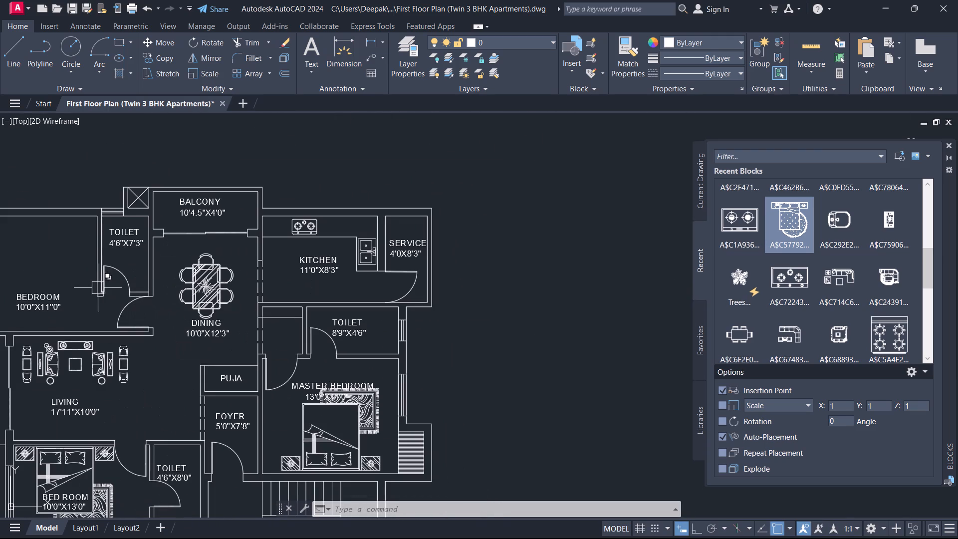
middle_drag(104, 292, 164, 326)
scroll(146, 342, up, 1)
scroll(146, 344, down, 1)
scroll(224, 423, down, 2)
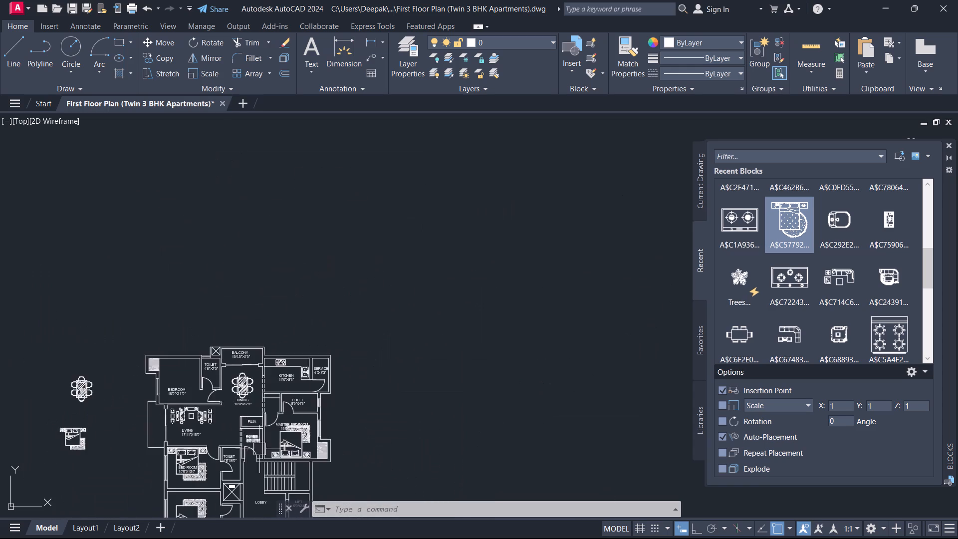
scroll(307, 461, up, 2)
middle_drag(307, 461, 388, 409)
scroll(388, 409, down, 1)
scroll(158, 441, up, 2)
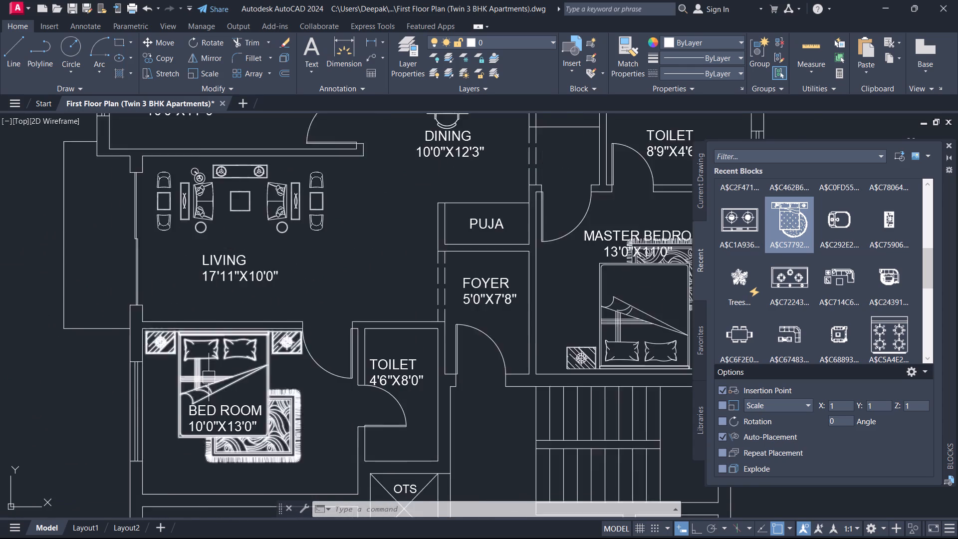
scroll(209, 377, up, 1)
click(190, 373)
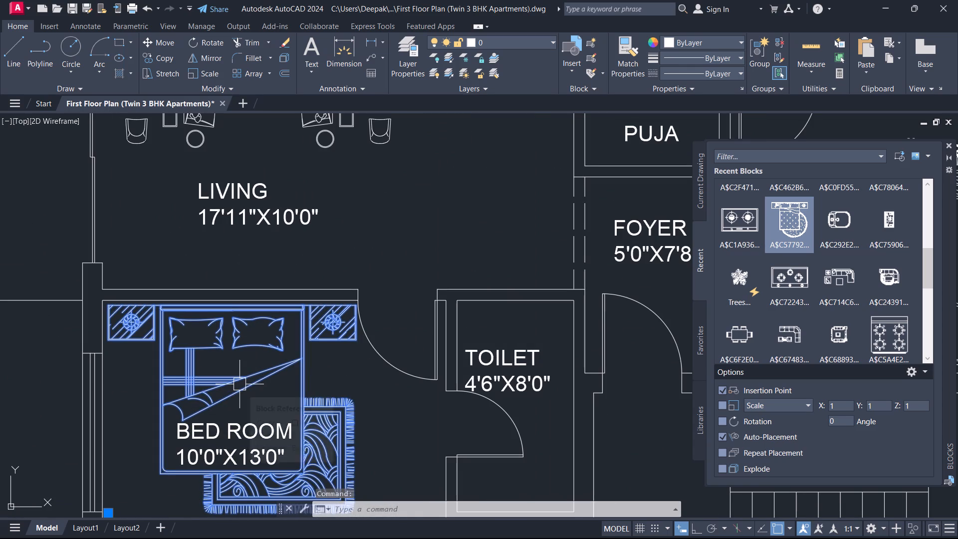
right_click(239, 384)
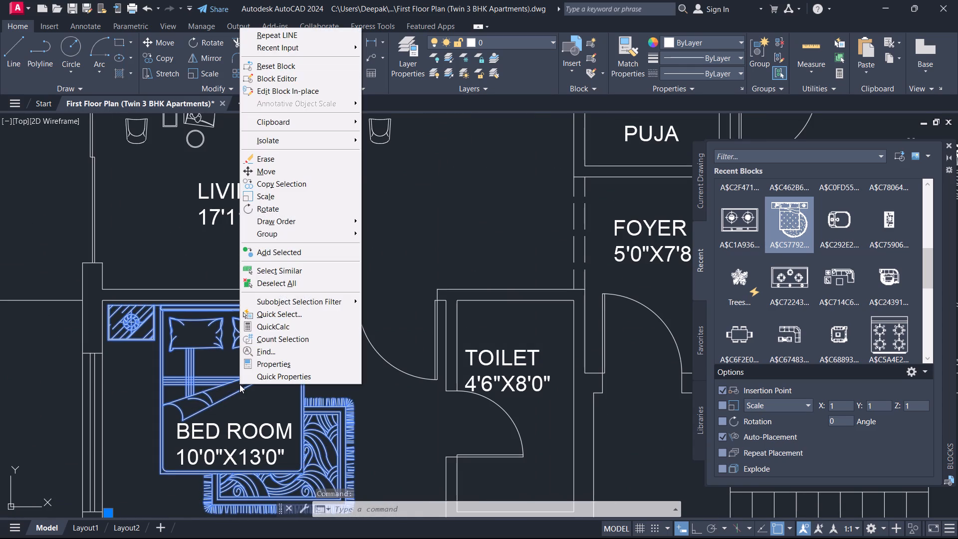
click(288, 180)
scroll(217, 284, up, 2)
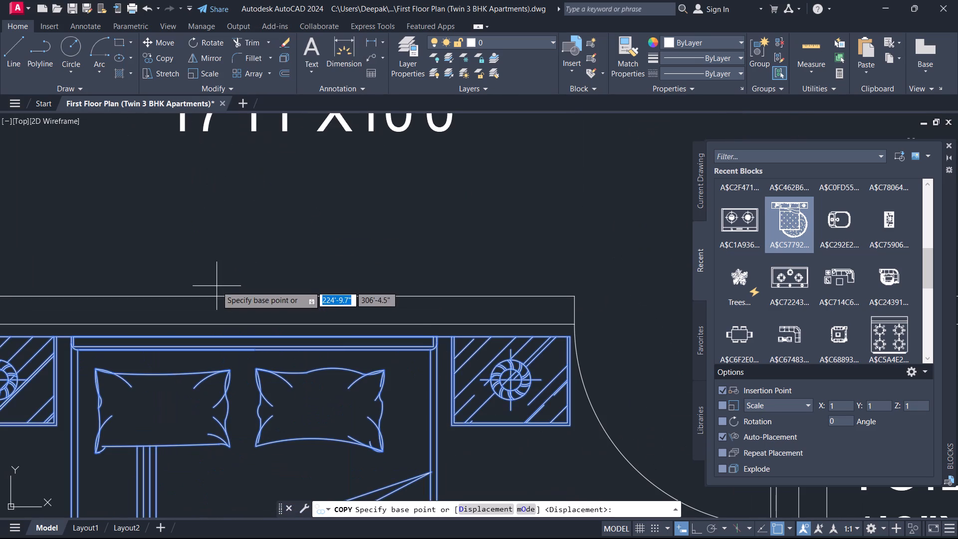
click(246, 326)
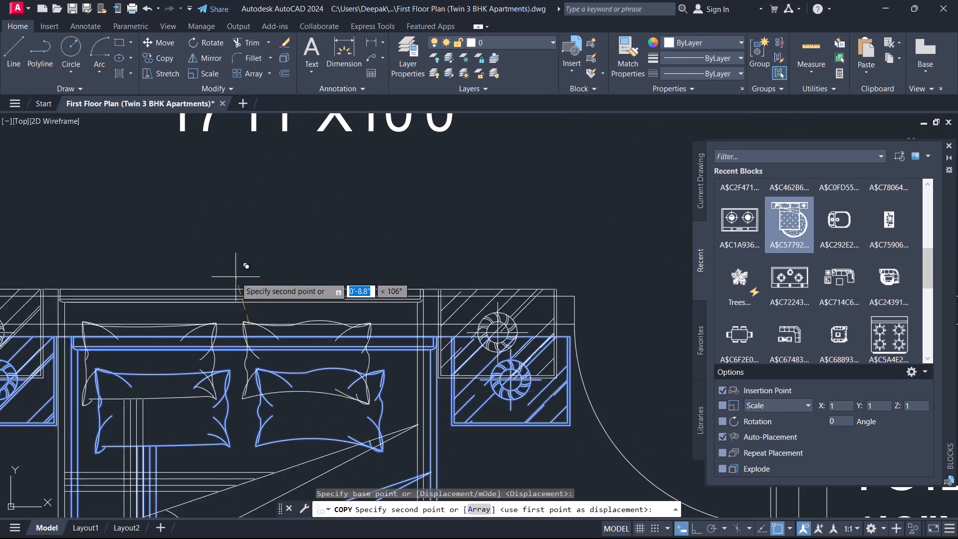
scroll(236, 277, down, 5)
middle_drag(236, 275, 234, 399)
scroll(256, 238, up, 1)
scroll(222, 269, up, 2)
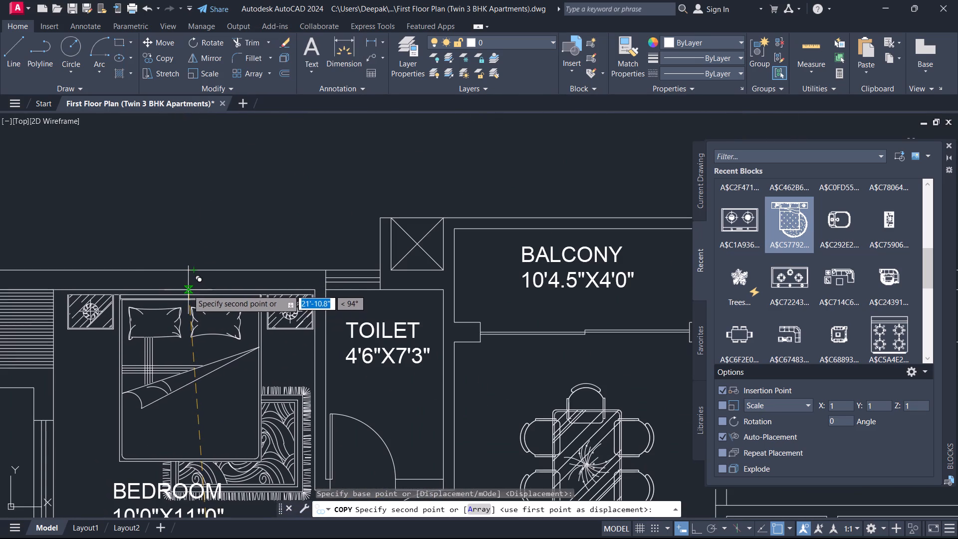
click(186, 288)
right_click(188, 224)
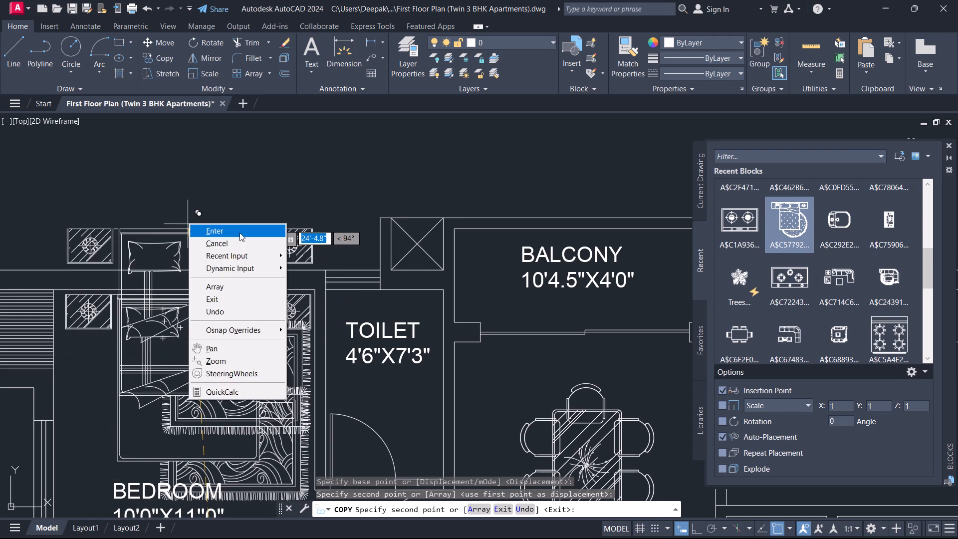
click(236, 242)
Move the upper unit's BEDROOM 10'0"X11'0" label straight down, clear of the copied bed and rug.
scroll(205, 356, down, 3)
middle_drag(199, 363, 233, 233)
scroll(198, 364, up, 1)
scroll(222, 258, up, 4)
middle_drag(176, 350, 212, 162)
scroll(176, 350, up, 1)
scroll(147, 236, down, 3)
click(164, 275)
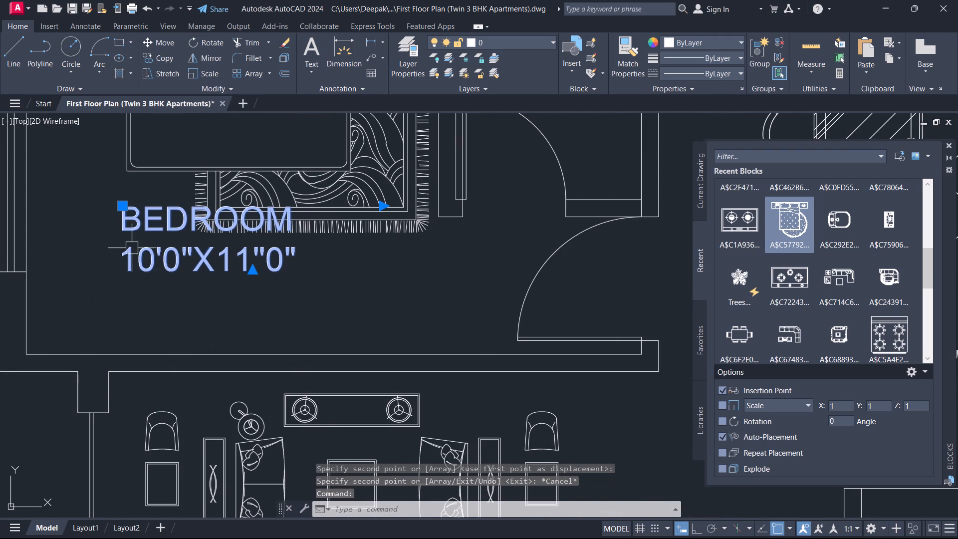
click(123, 207)
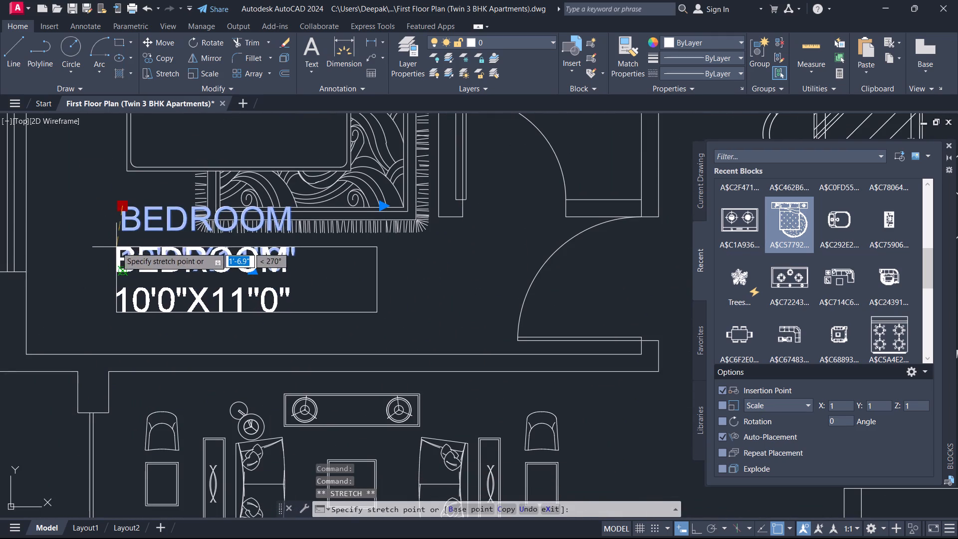
click(118, 249)
Move the lower unit's BEDROOM 10'0"X13'0" label up off the bed, into the space between the rug and the upper wall.
scroll(120, 250, down, 4)
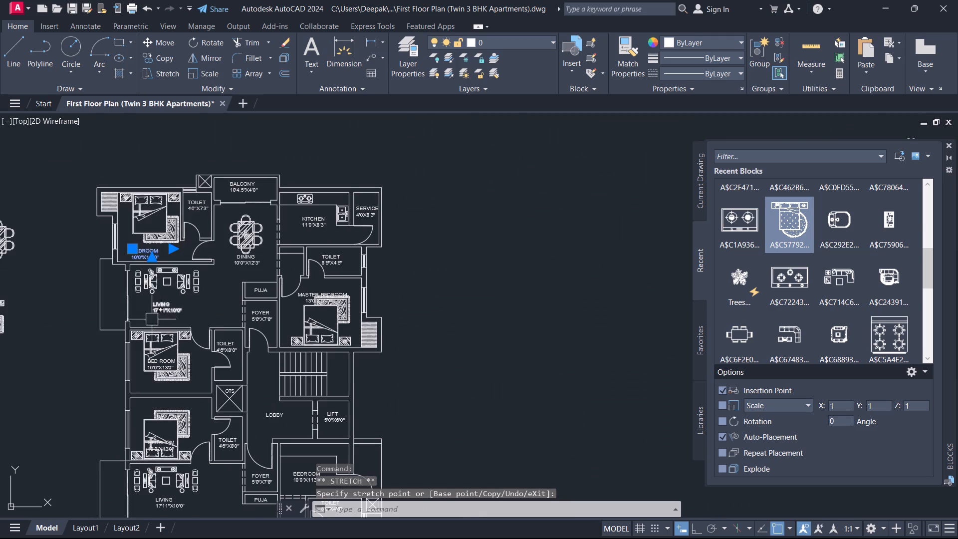
scroll(157, 343, up, 1)
middle_drag(170, 319, 137, 241)
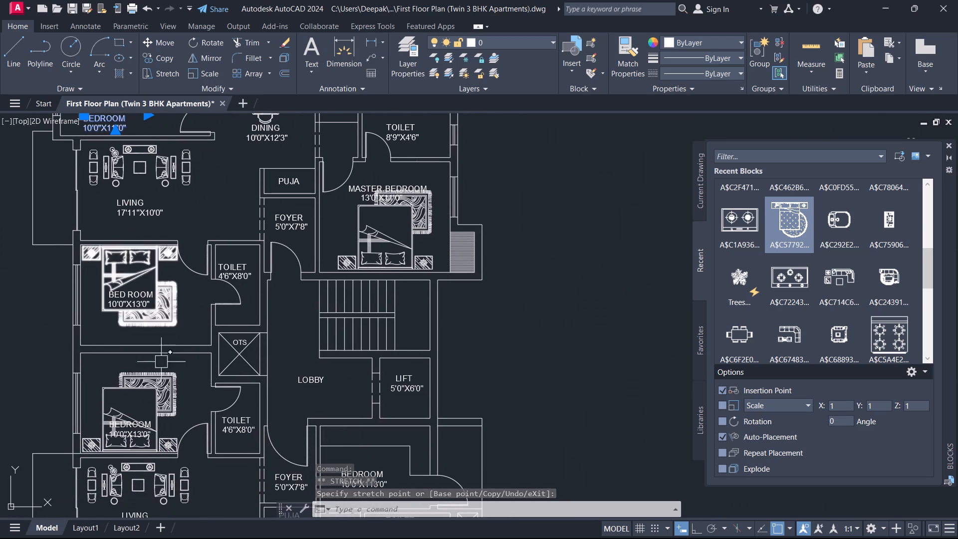
middle_drag(150, 283, 157, 286)
scroll(133, 446, up, 4)
middle_click(133, 447)
click(126, 392)
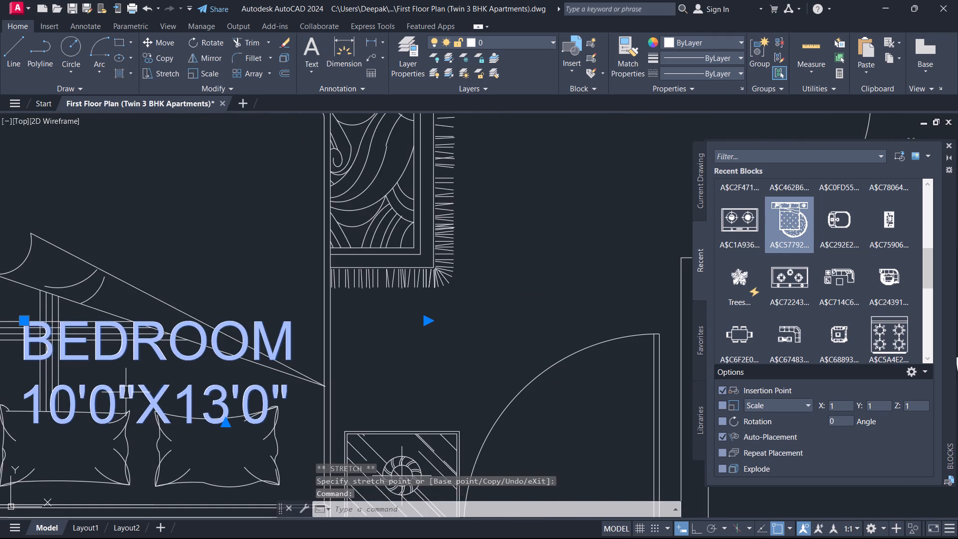
click(29, 321)
click(22, 318)
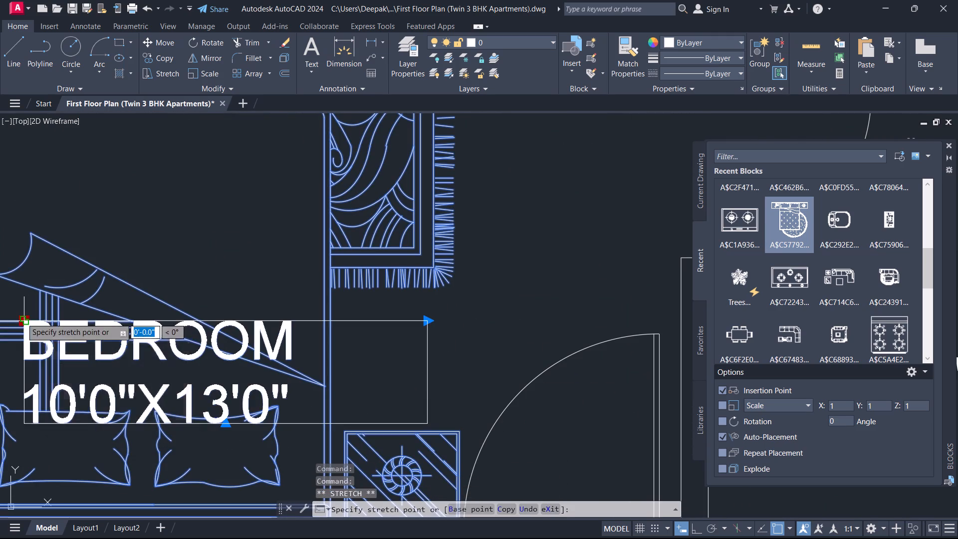
scroll(102, 264, down, 4)
middle_drag(98, 263, 128, 372)
scroll(118, 328, up, 4)
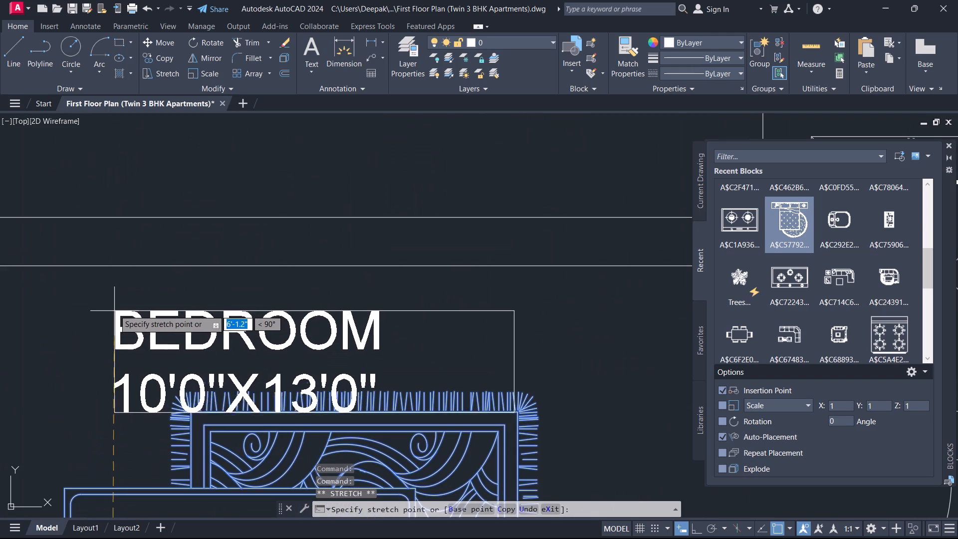
click(123, 282)
right_click(142, 314)
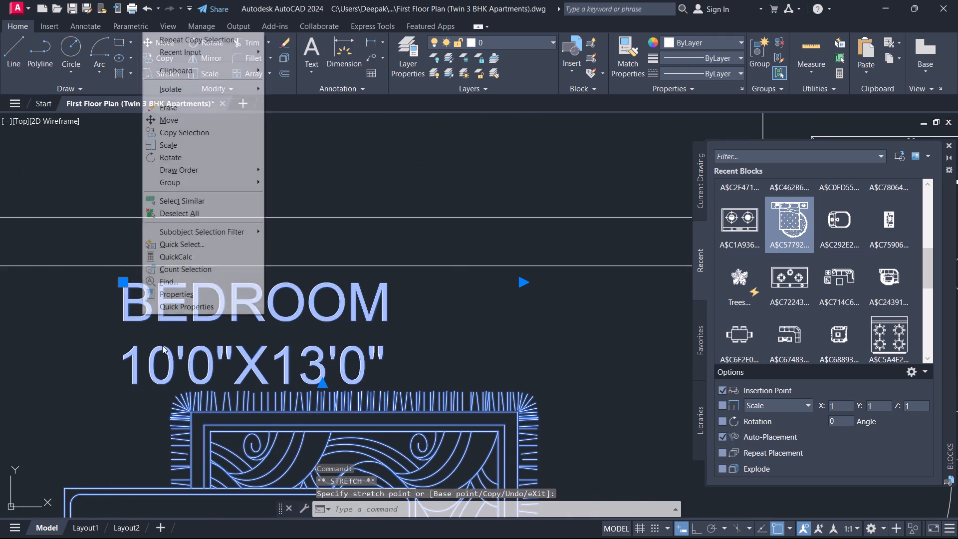
click(105, 143)
click(85, 173)
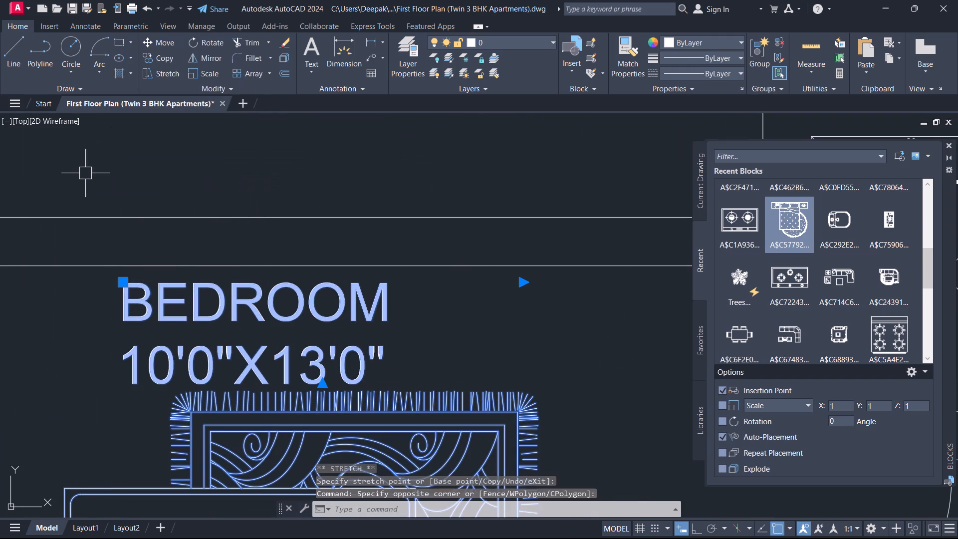
scroll(158, 292, down, 5)
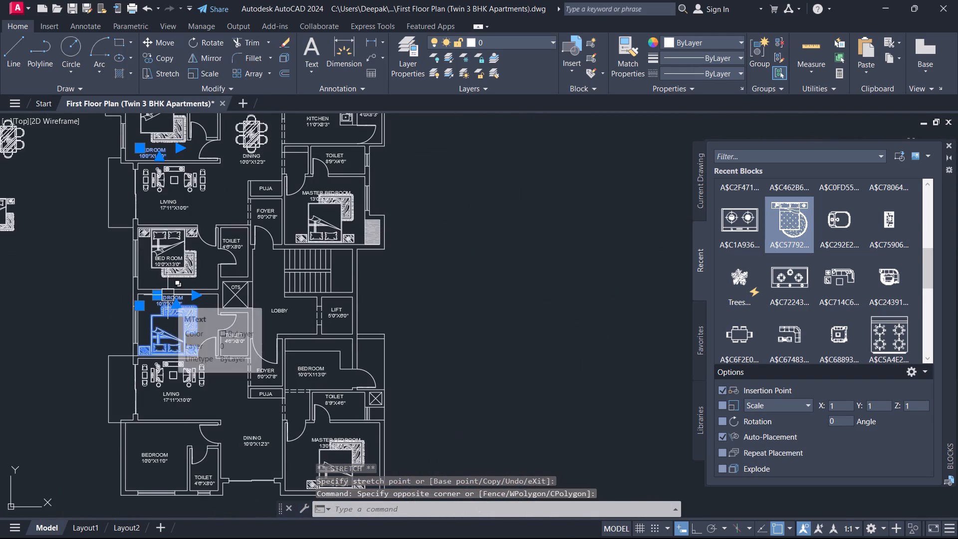
key(Escape)
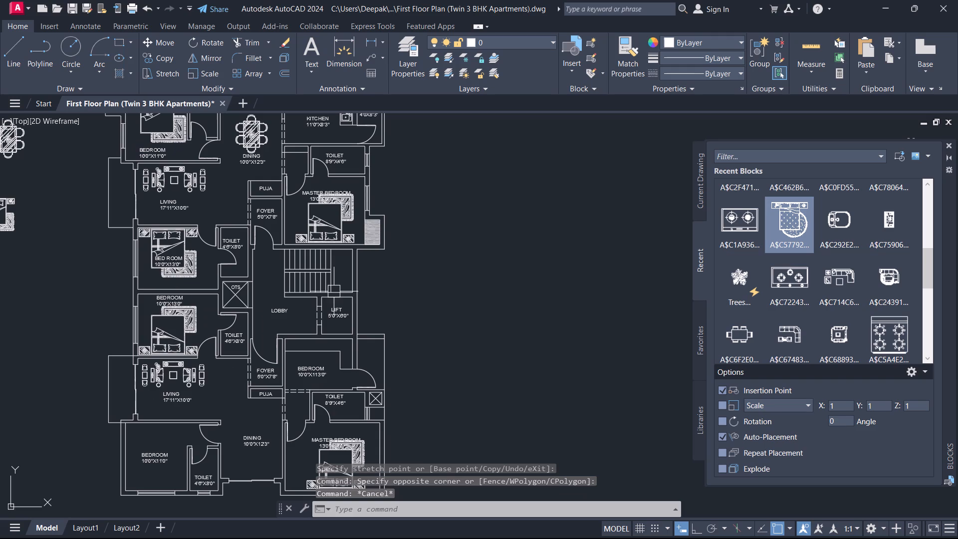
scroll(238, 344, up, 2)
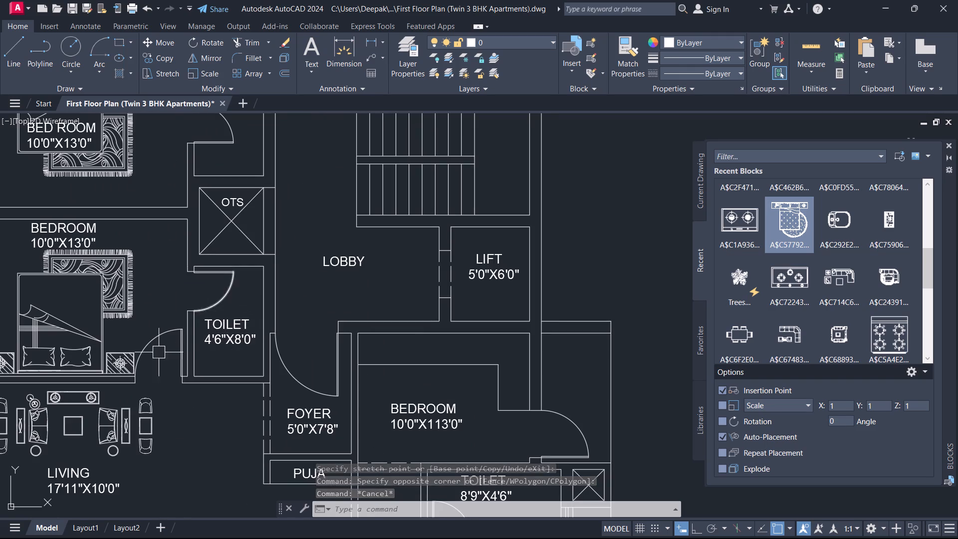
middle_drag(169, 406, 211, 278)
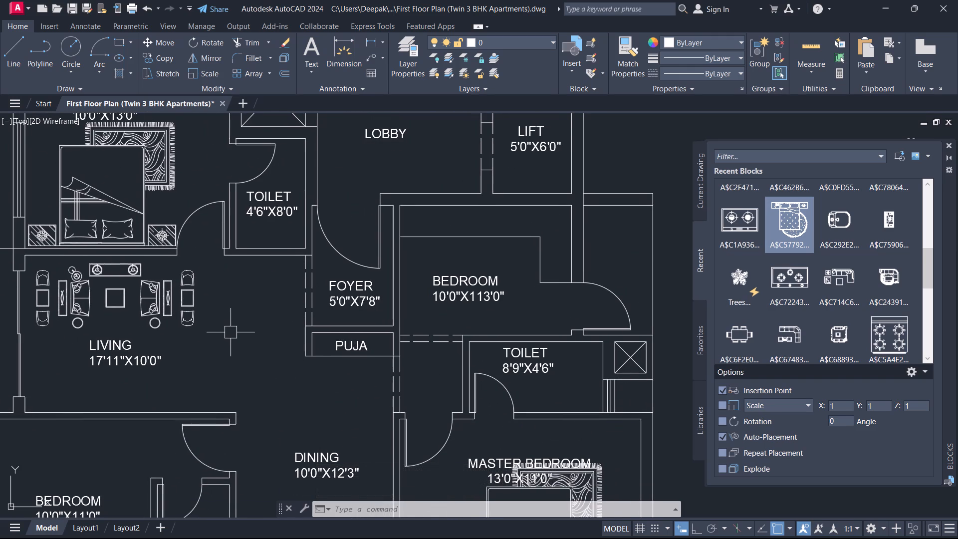
Move the lower unit's BEDROOM 10'0"X11'0" label up toward the room's upper wall, leaving the floor area below free for a bed.
scroll(78, 395, up, 2)
middle_drag(78, 395, 106, 359)
scroll(107, 358, down, 2)
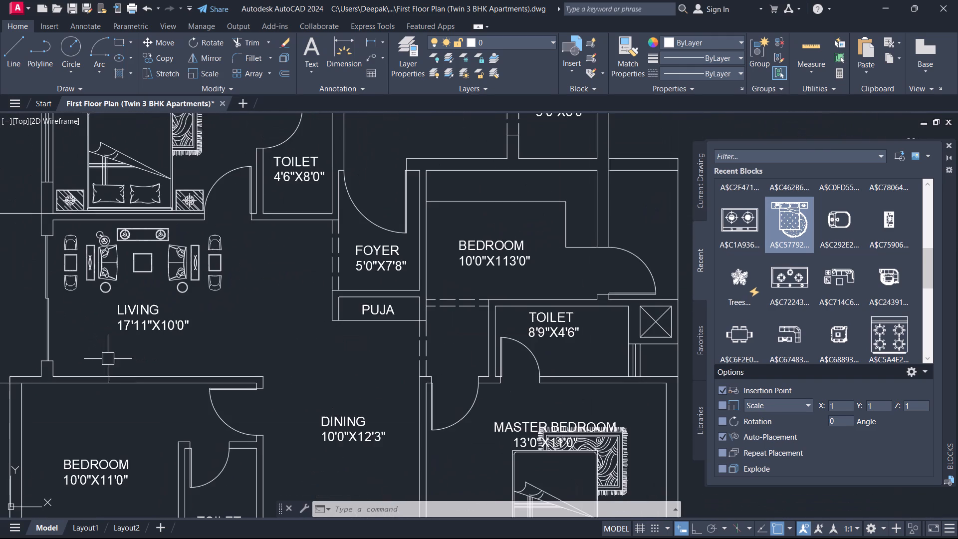
middle_drag(109, 416, 115, 347)
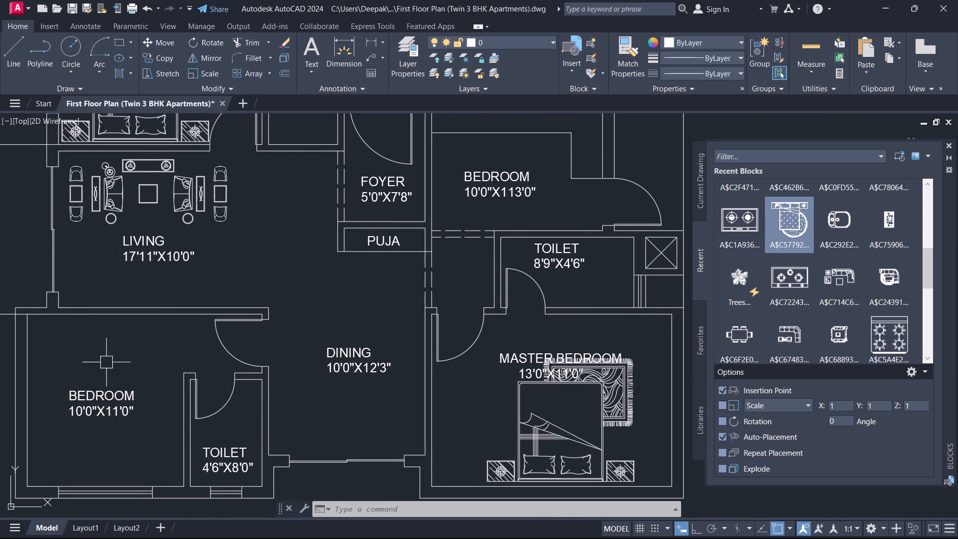
scroll(104, 405, down, 2)
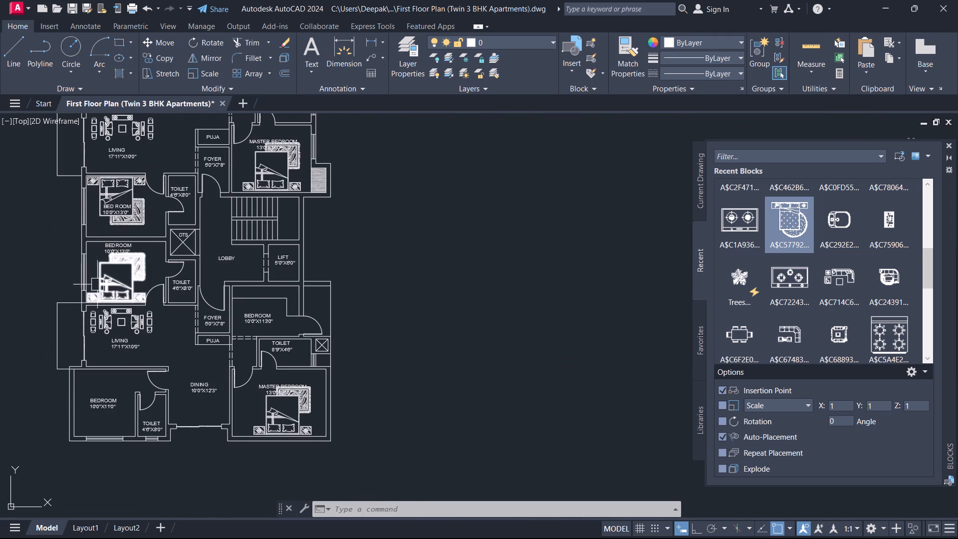
scroll(102, 291, up, 1)
middle_drag(102, 444, 141, 353)
scroll(168, 416, up, 2)
drag(150, 395, 140, 384)
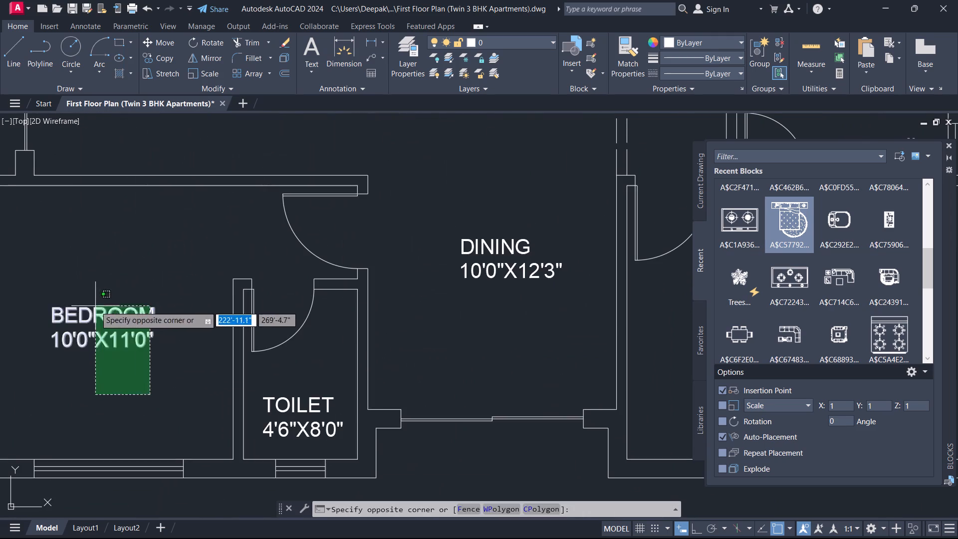
click(95, 305)
click(53, 307)
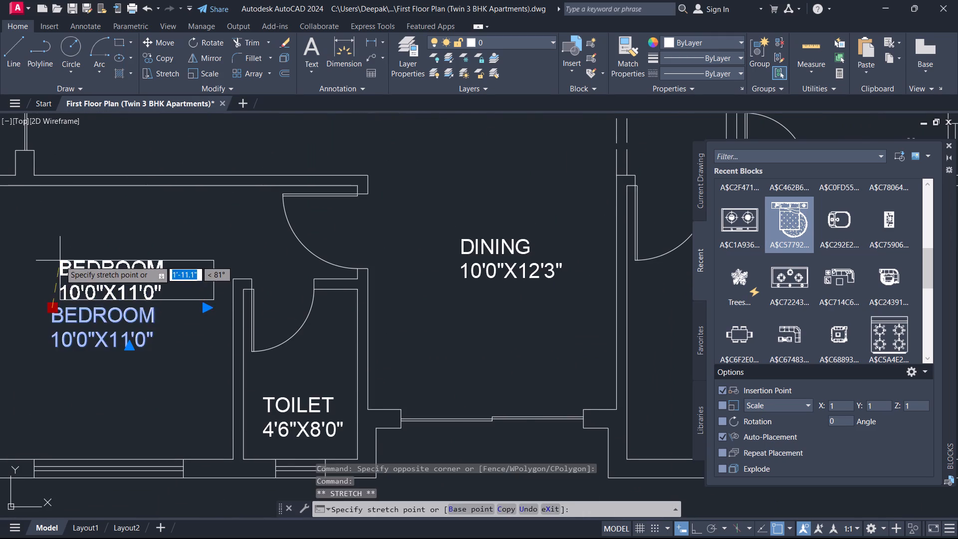
middle_drag(60, 261, 64, 358)
click(53, 308)
scroll(63, 287, down, 3)
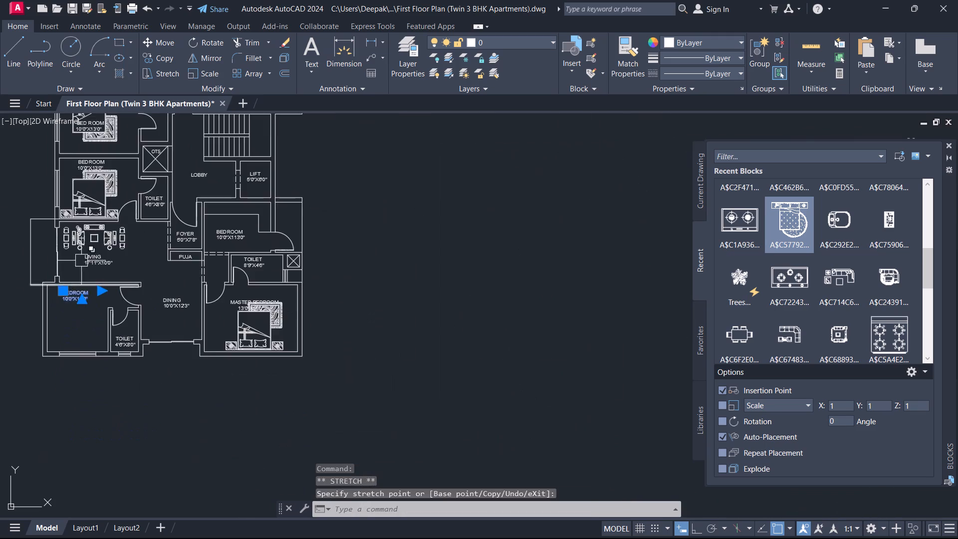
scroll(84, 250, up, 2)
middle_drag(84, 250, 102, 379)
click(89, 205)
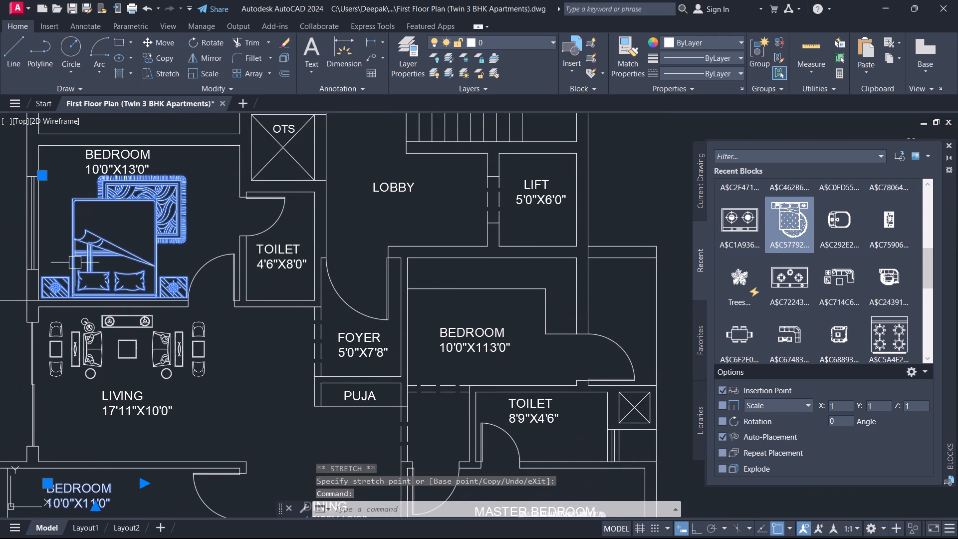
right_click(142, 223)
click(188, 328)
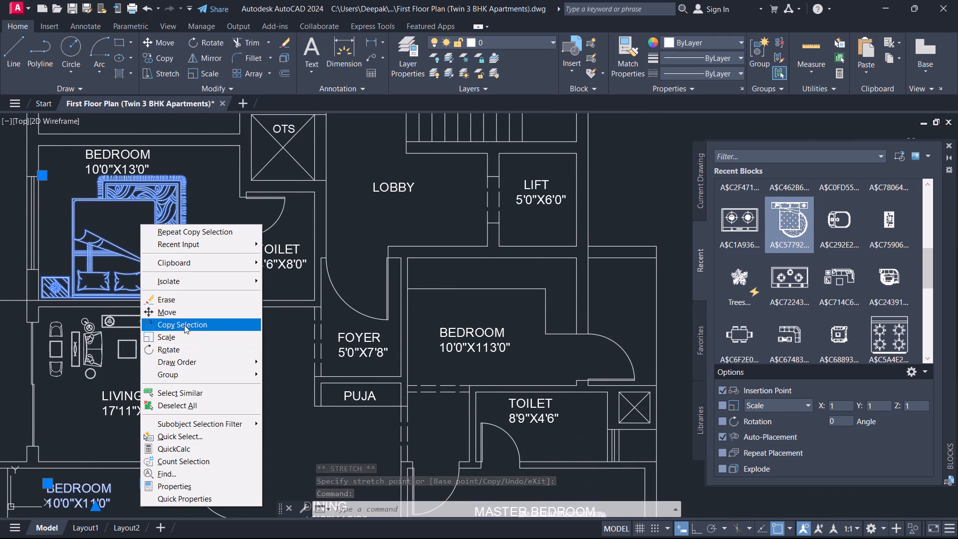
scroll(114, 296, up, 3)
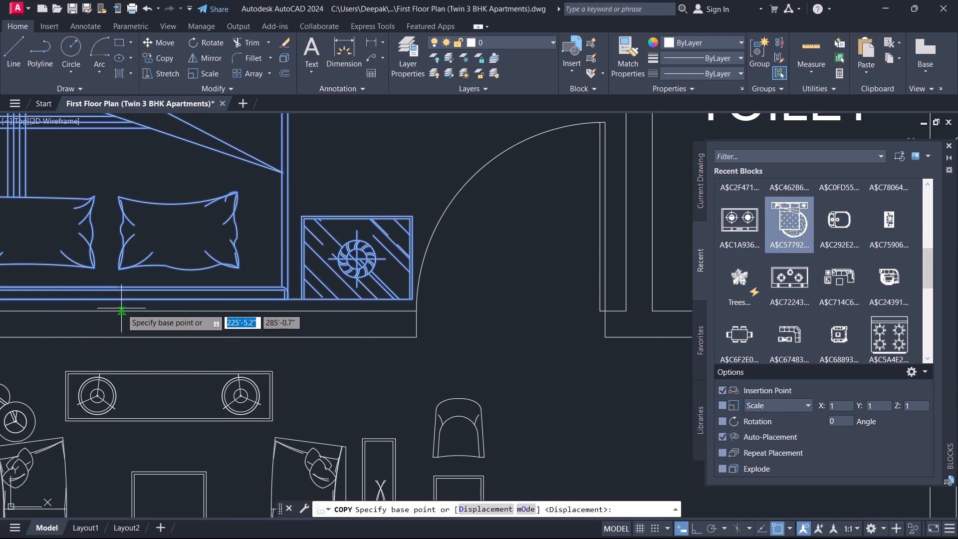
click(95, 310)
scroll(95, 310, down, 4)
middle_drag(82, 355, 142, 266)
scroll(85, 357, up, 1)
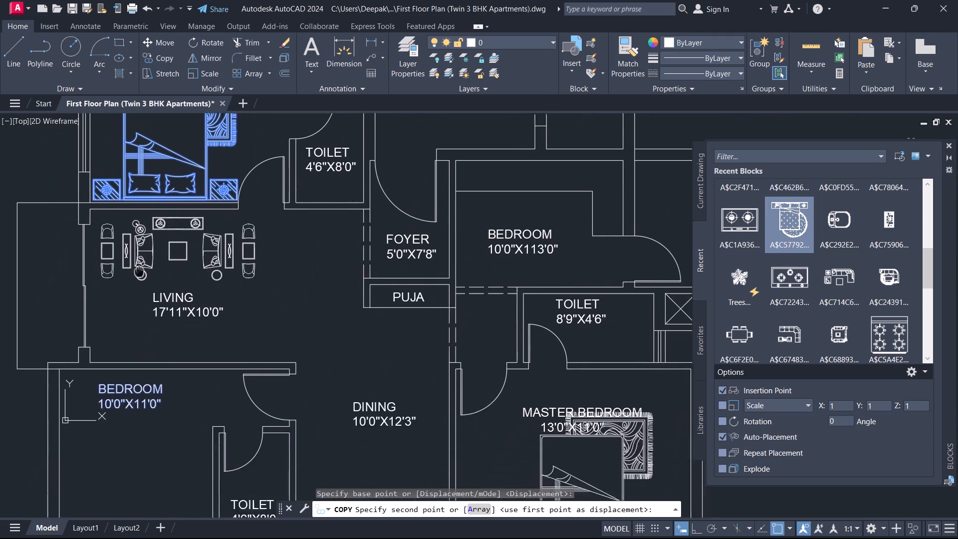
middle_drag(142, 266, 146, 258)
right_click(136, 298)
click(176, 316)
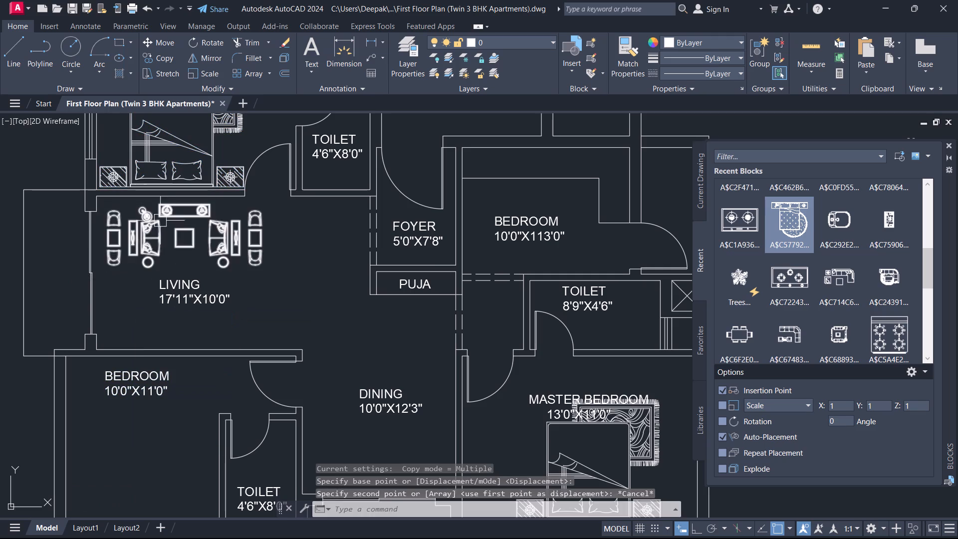
Copy the bed block from the lower unit's 10'0"X13'0" bedroom to the bottom window wall of its 10'0"X11'0" bedroom.
click(162, 160)
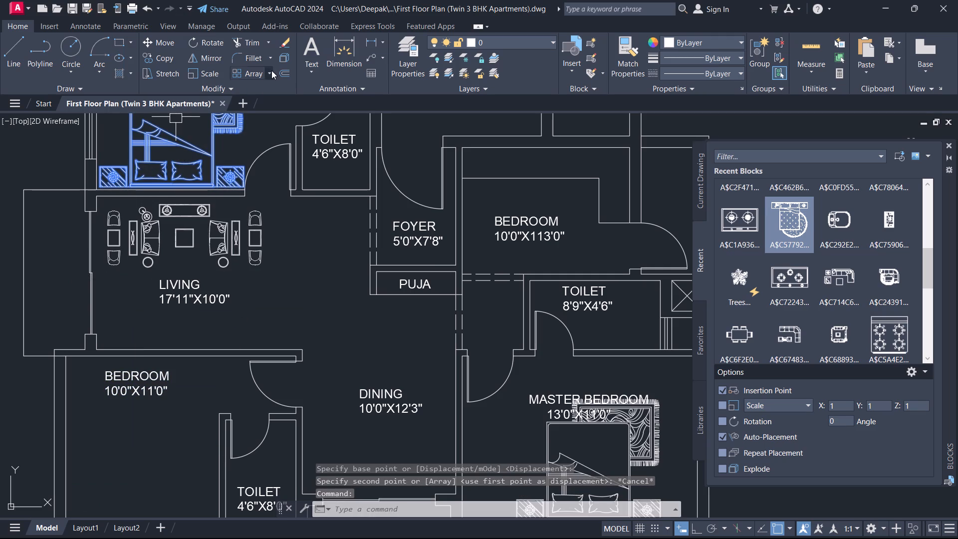
click(151, 57)
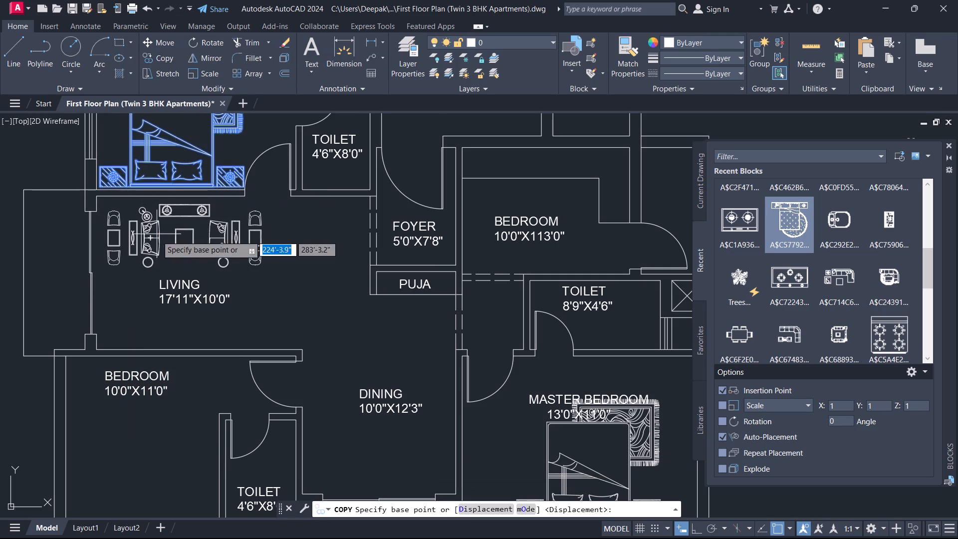
scroll(170, 190, up, 3)
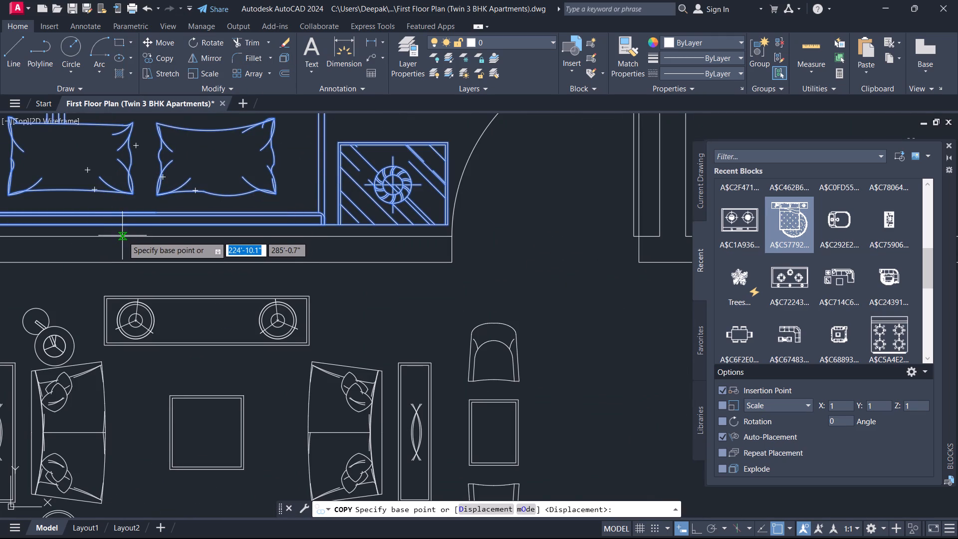
click(130, 240)
scroll(122, 324, down, 3)
middle_drag(104, 401, 166, 218)
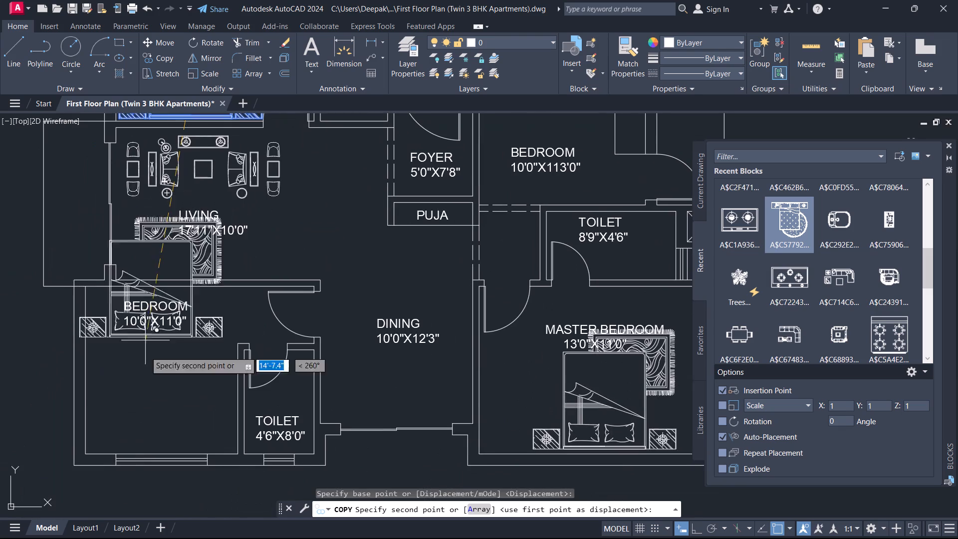
middle_drag(143, 452, 161, 331)
scroll(184, 319, up, 3)
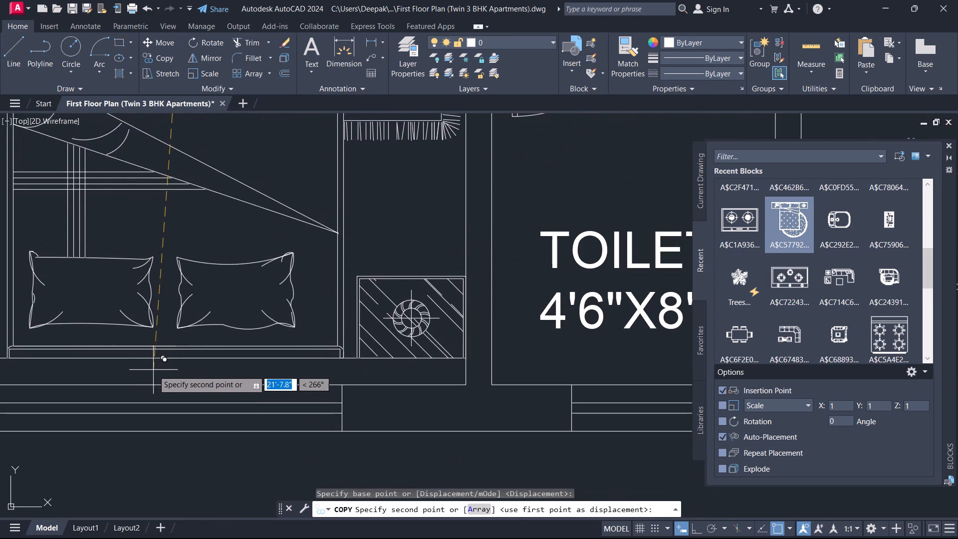
click(141, 383)
scroll(141, 383, down, 2)
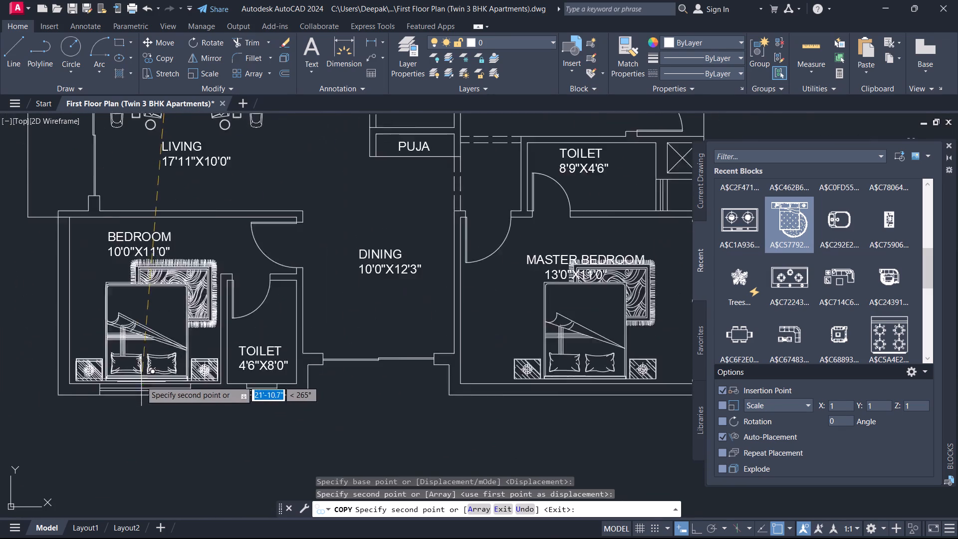
scroll(141, 380, down, 2)
scroll(138, 356, up, 1)
right_click(137, 354)
click(171, 376)
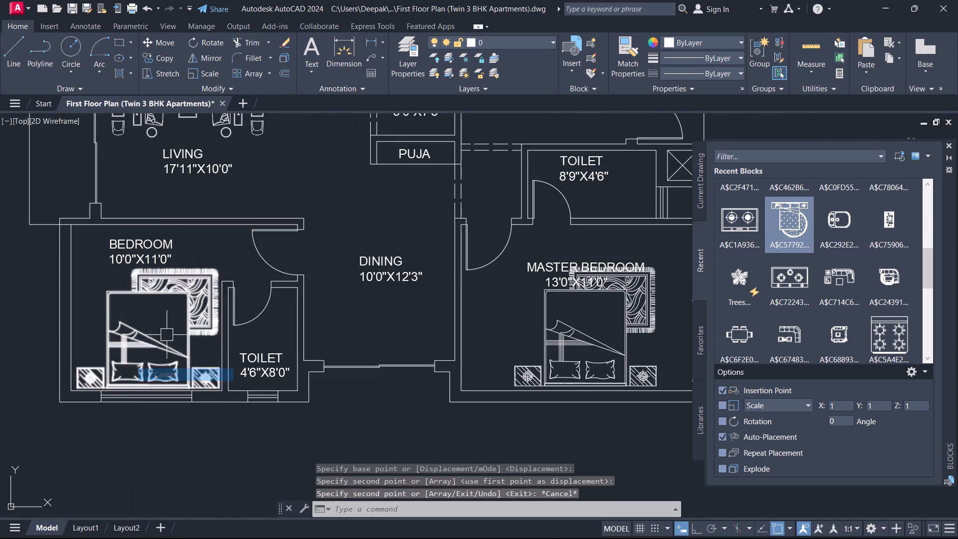
Review the furniture and room labels across both units, comparing the lower unit's rooms with the furnished upper unit.
middle_drag(202, 295, 145, 265)
scroll(197, 293, up, 1)
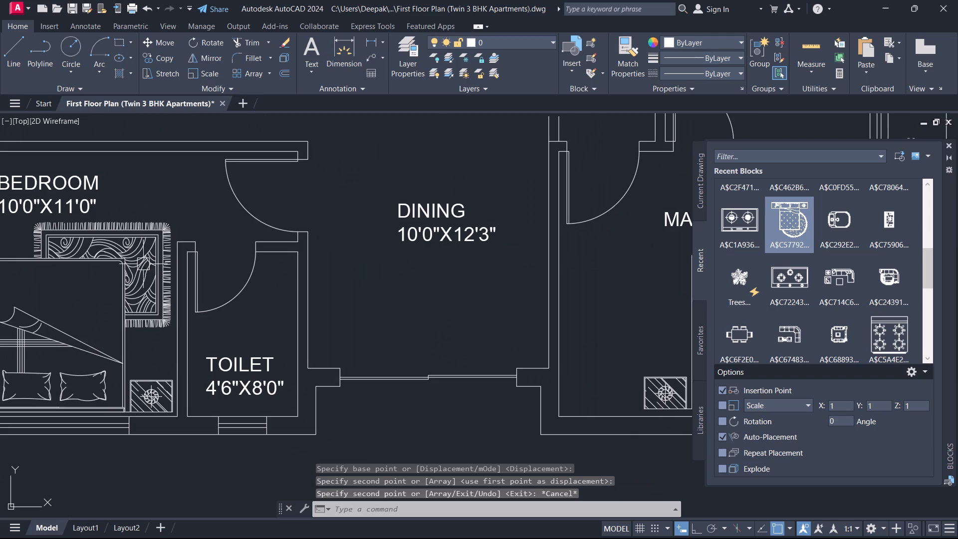
scroll(161, 320, up, 1)
scroll(189, 334, down, 3)
scroll(210, 302, up, 1)
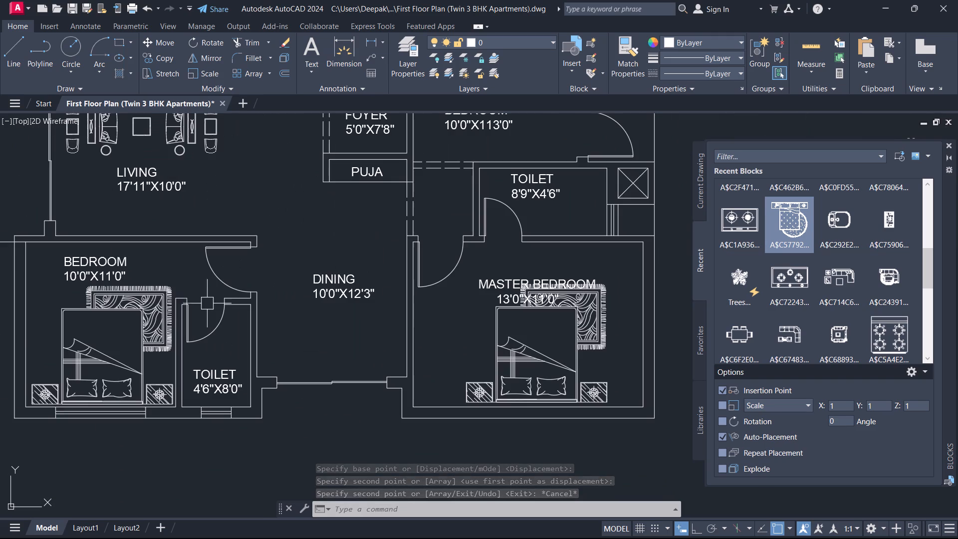
scroll(180, 273, down, 1)
middle_drag(180, 273, 102, 401)
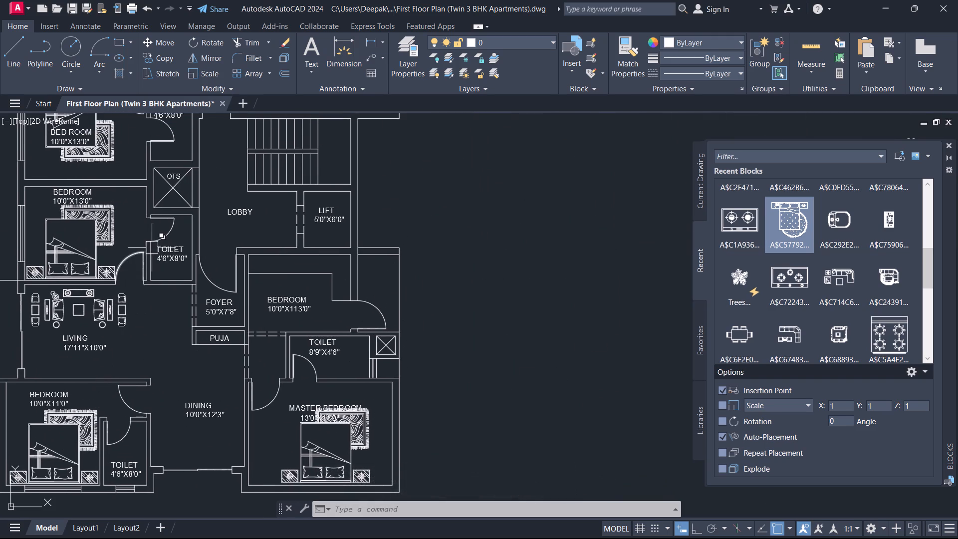
middle_drag(170, 286, 174, 412)
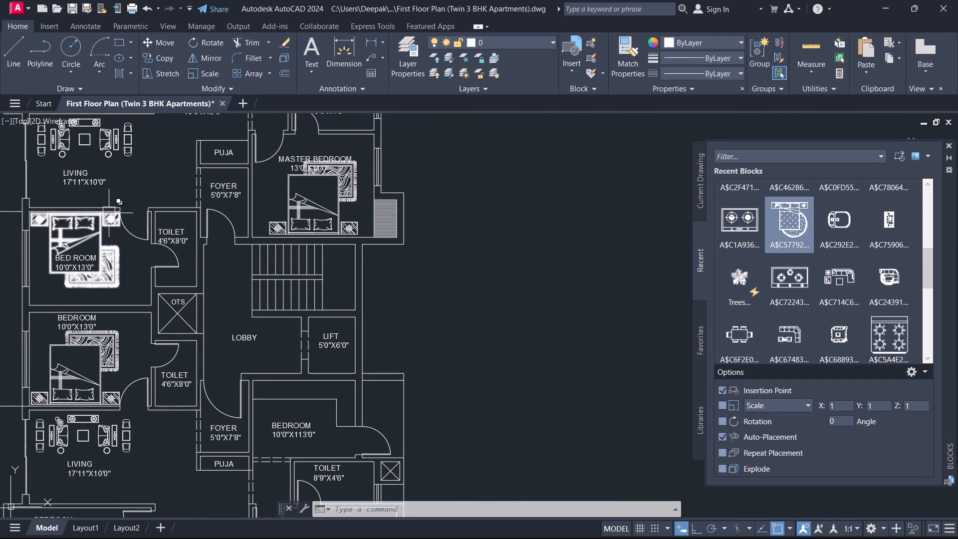
middle_drag(132, 159, 101, 323)
scroll(133, 396, up, 1)
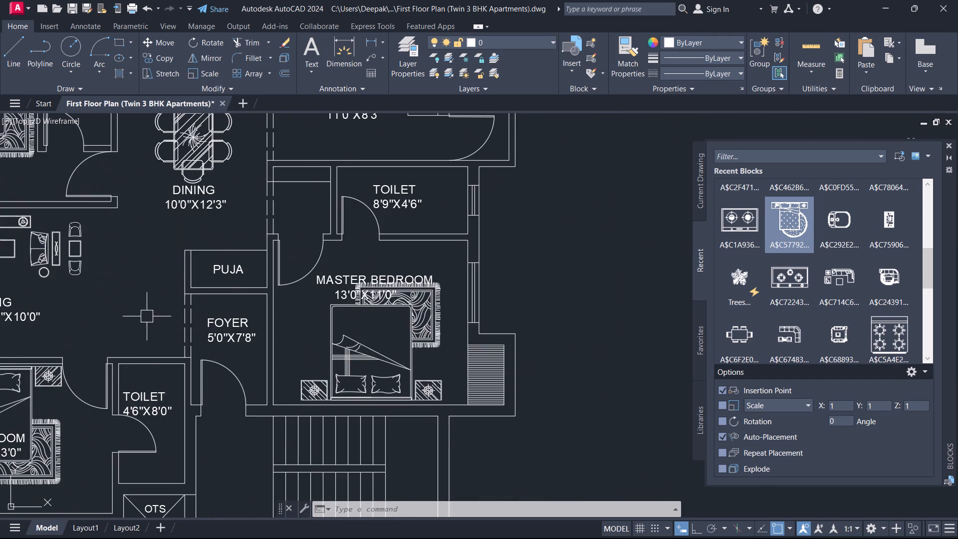
scroll(146, 307, down, 1)
middle_drag(207, 341, 139, 279)
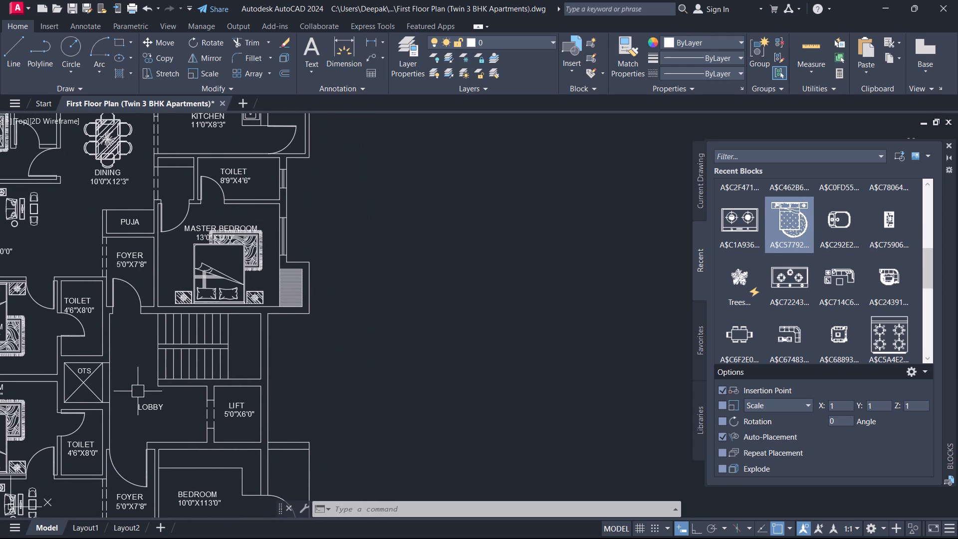
middle_drag(142, 397, 138, 278)
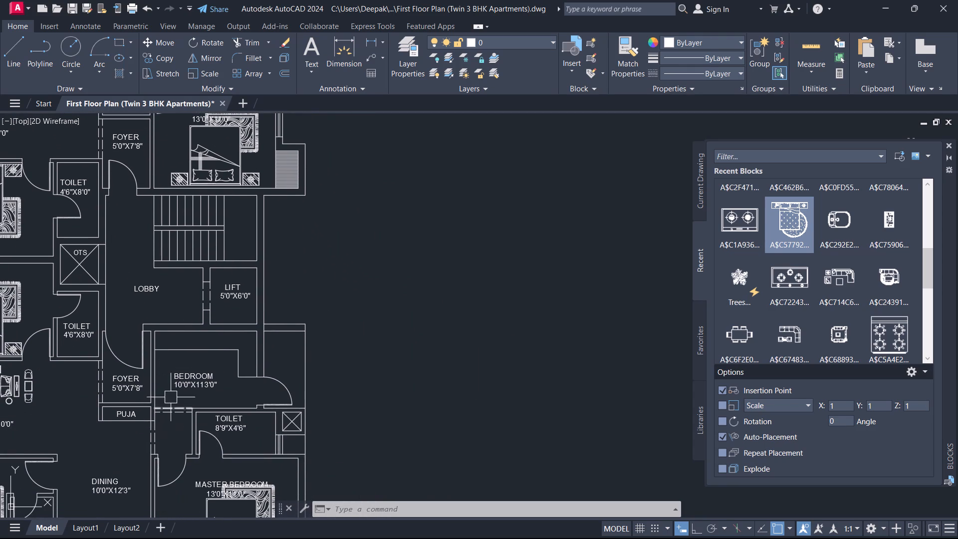
middle_drag(171, 378, 183, 306)
scroll(98, 378, up, 1)
middle_drag(99, 378, 130, 329)
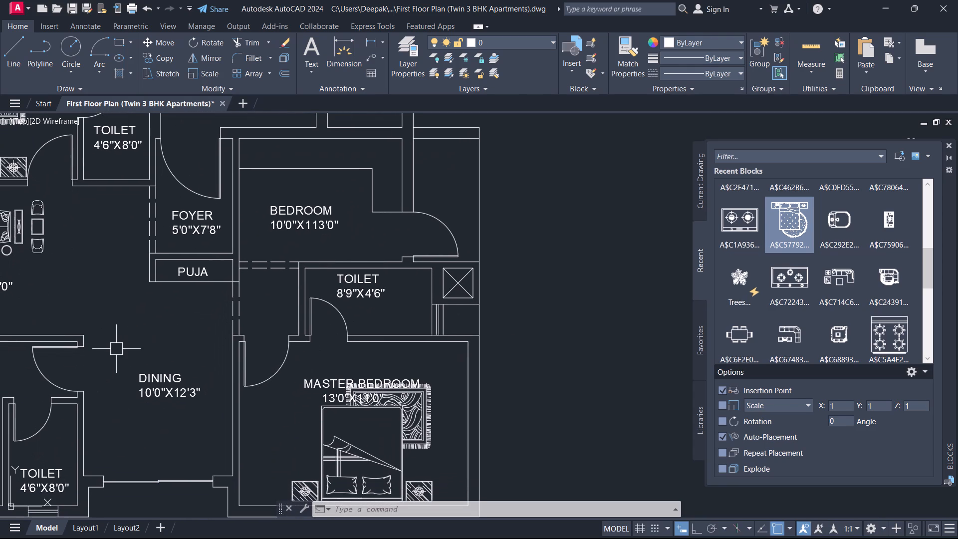
scroll(114, 341, down, 2)
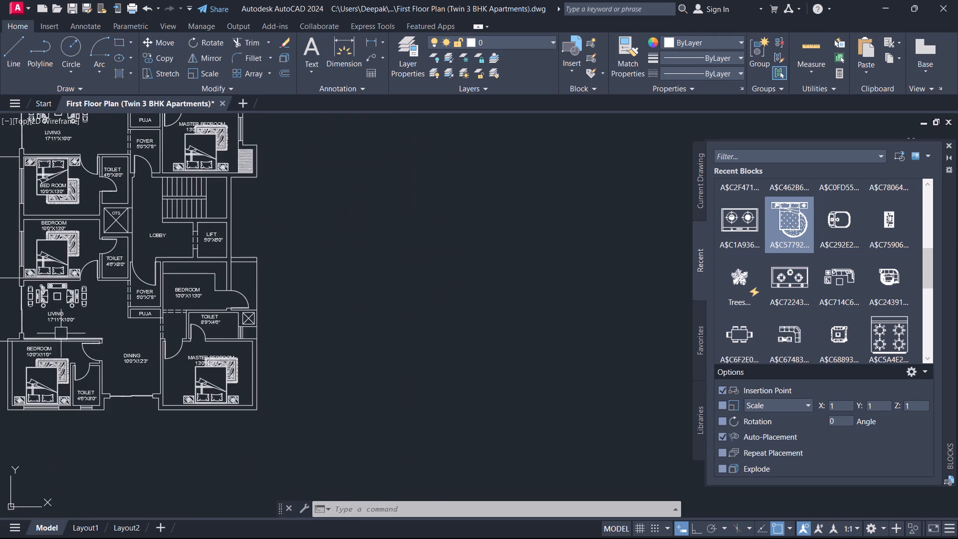
scroll(60, 332, up, 1)
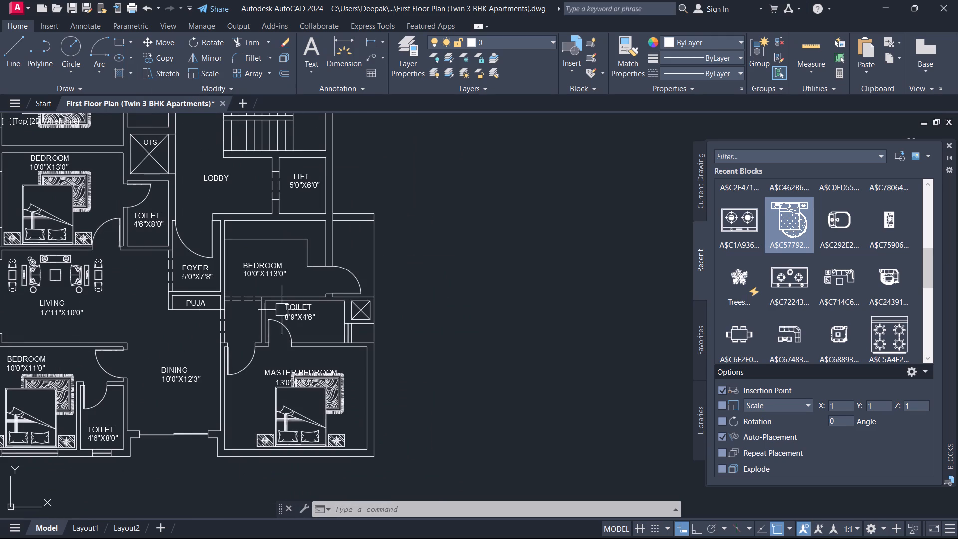
scroll(787, 265, down, 1)
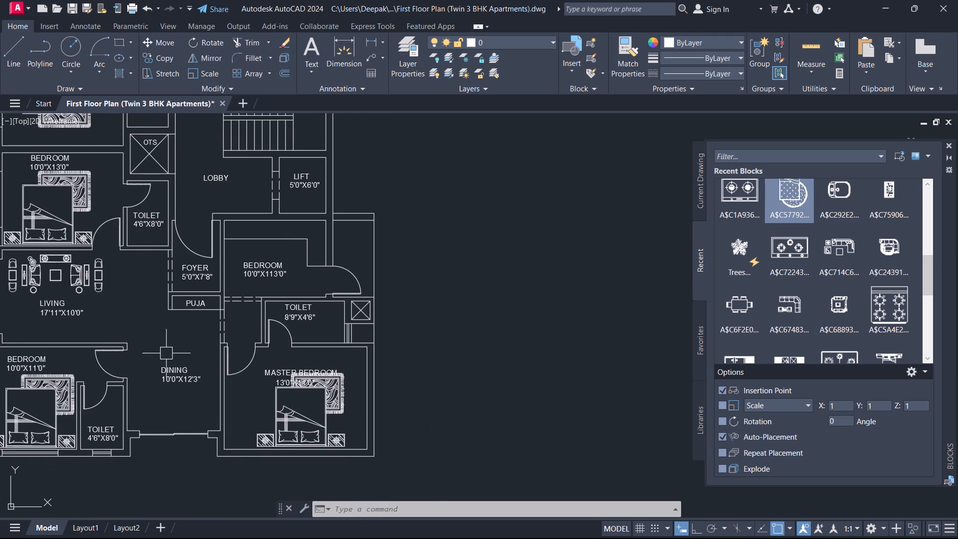
middle_drag(171, 359, 186, 369)
middle_drag(94, 326, 260, 385)
middle_drag(301, 366, 253, 308)
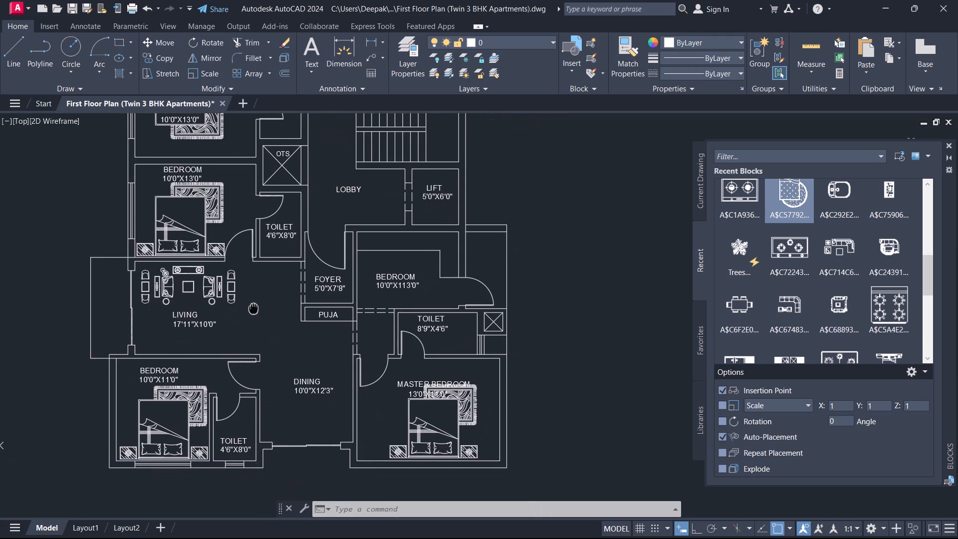
middle_drag(253, 308, 237, 294)
Correct the lower unit's mislabelled BEDROOM 10'0"X113'0" text to read KITCHEN with 10'9"X8'3" on the second line.
scroll(381, 267, up, 2)
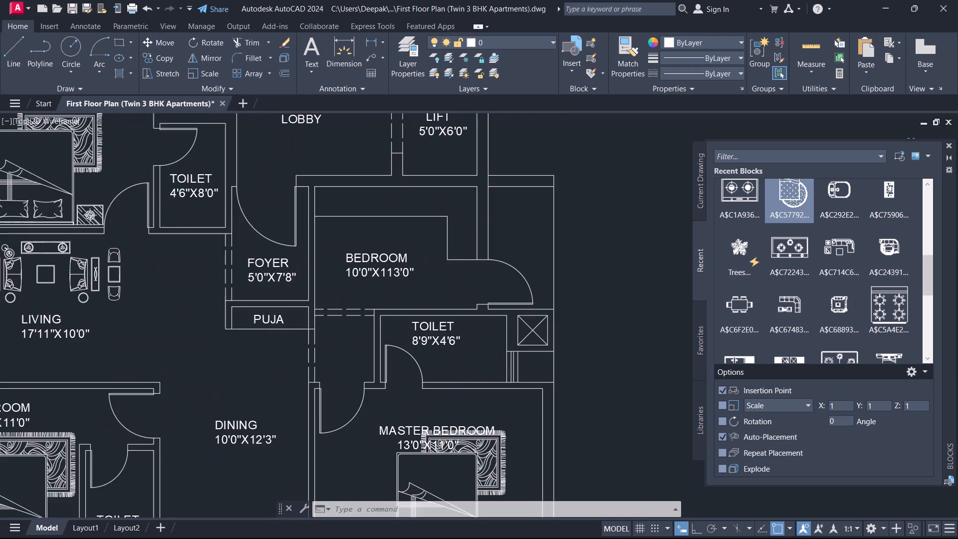
double_click(384, 268)
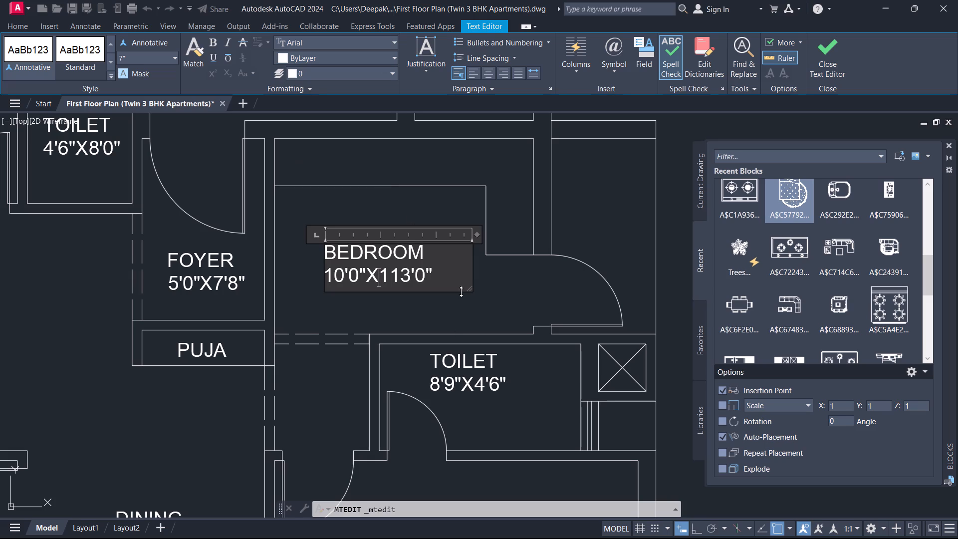
drag(449, 284, 264, 216)
text(KIT)
text(CHEN)
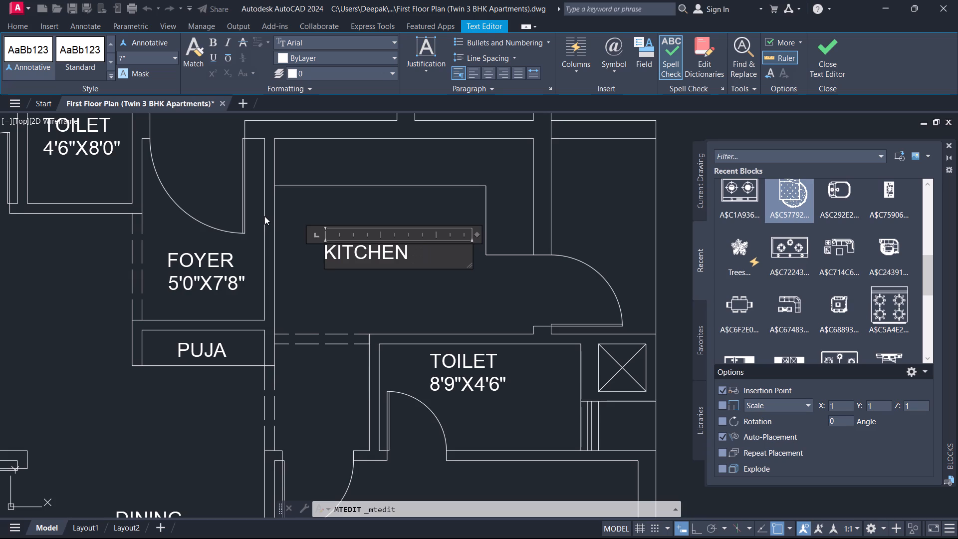
key(Return)
text(10')
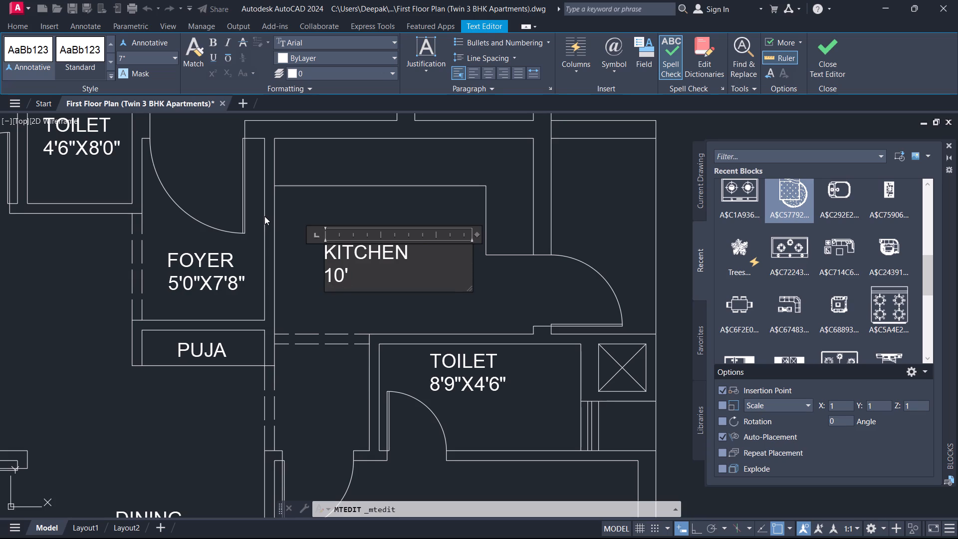
key(9)
key(shift+quotedbl)
key(x)
key(8)
key(apostrophe)
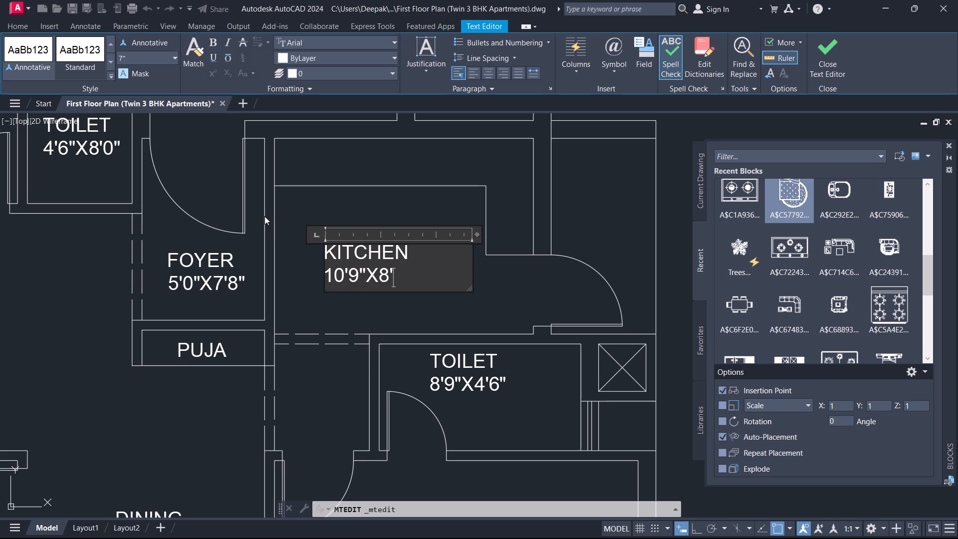
text(3")
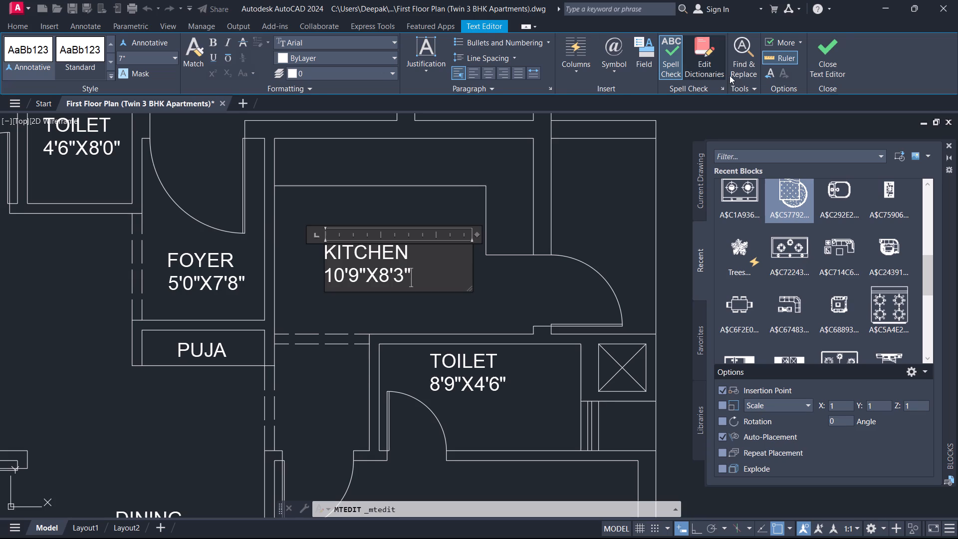
click(844, 51)
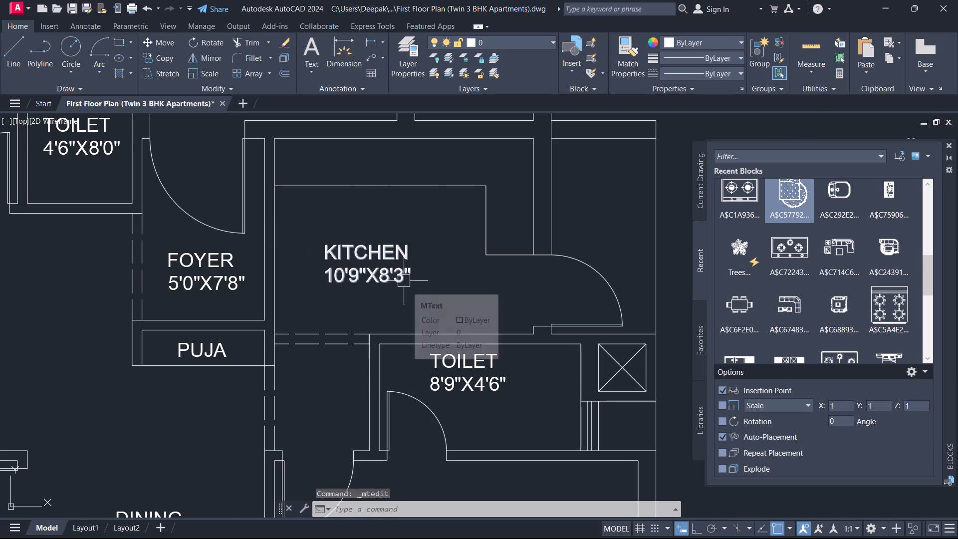
Copy the stove and double sink blocks from the upper unit's kitchen to the lower unit's kitchen counters, matching the inner wall corners.
middle_drag(404, 281, 423, 316)
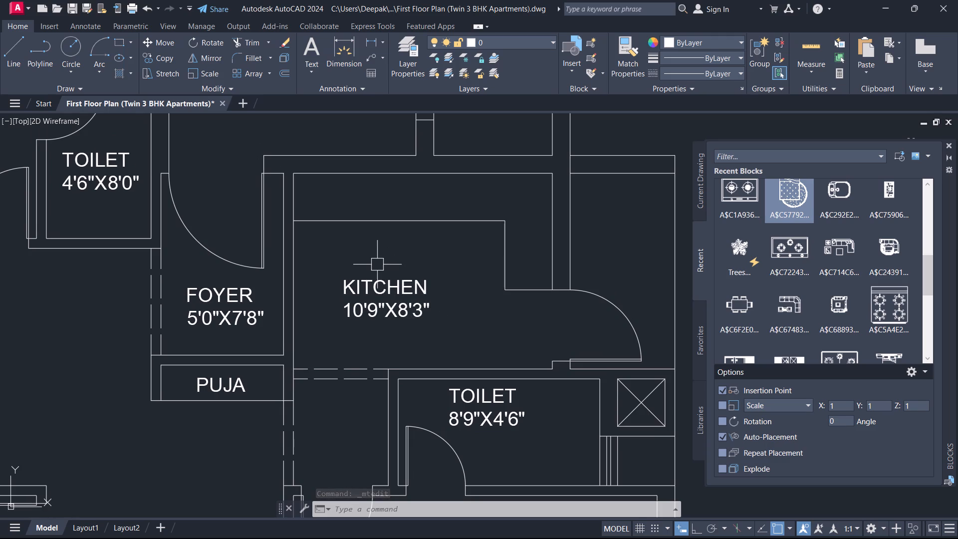
scroll(347, 235, down, 2)
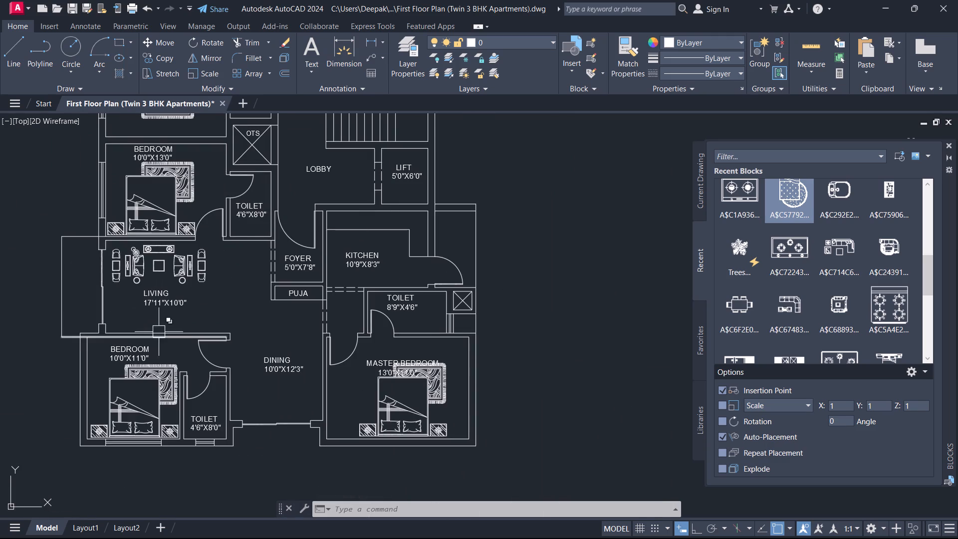
middle_drag(176, 377, 181, 430)
middle_drag(174, 244, 171, 462)
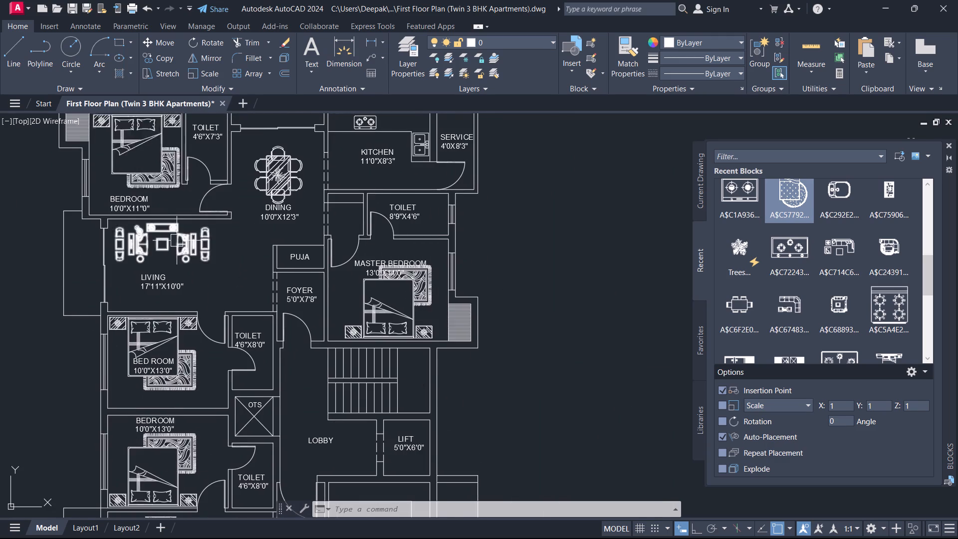
middle_drag(176, 258, 154, 431)
scroll(363, 342, up, 1)
scroll(337, 281, up, 3)
click(337, 278)
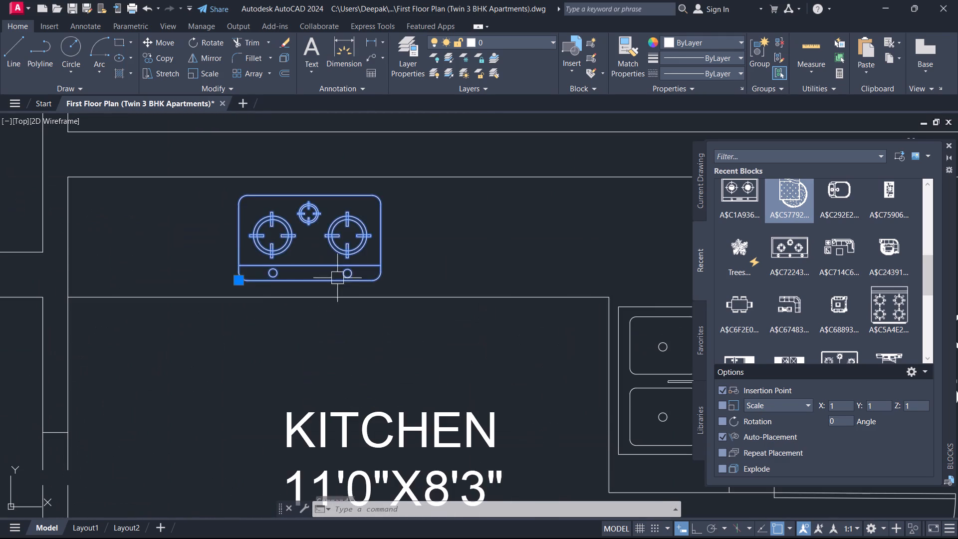
scroll(306, 321, down, 3)
middle_drag(339, 390, 160, 373)
scroll(90, 310, up, 1)
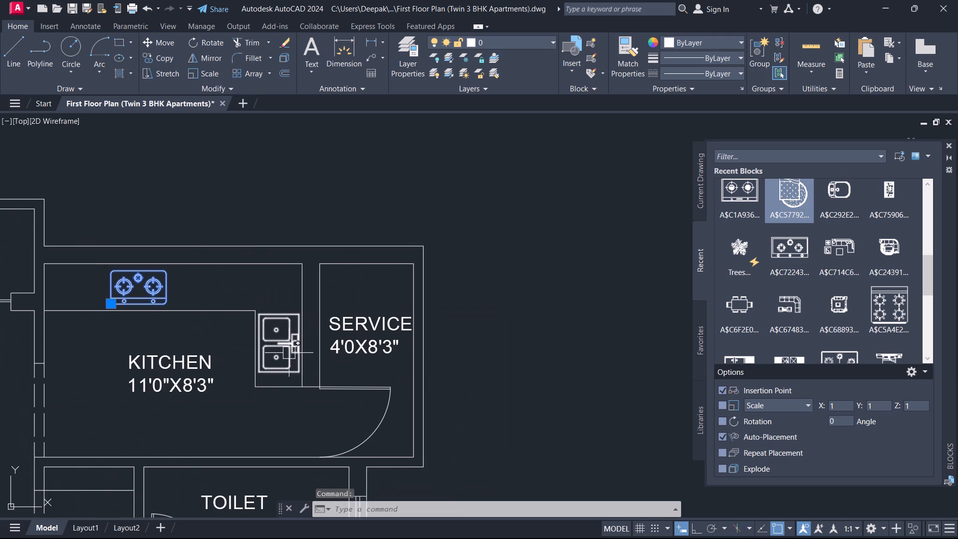
click(288, 353)
text(CO)
key(space)
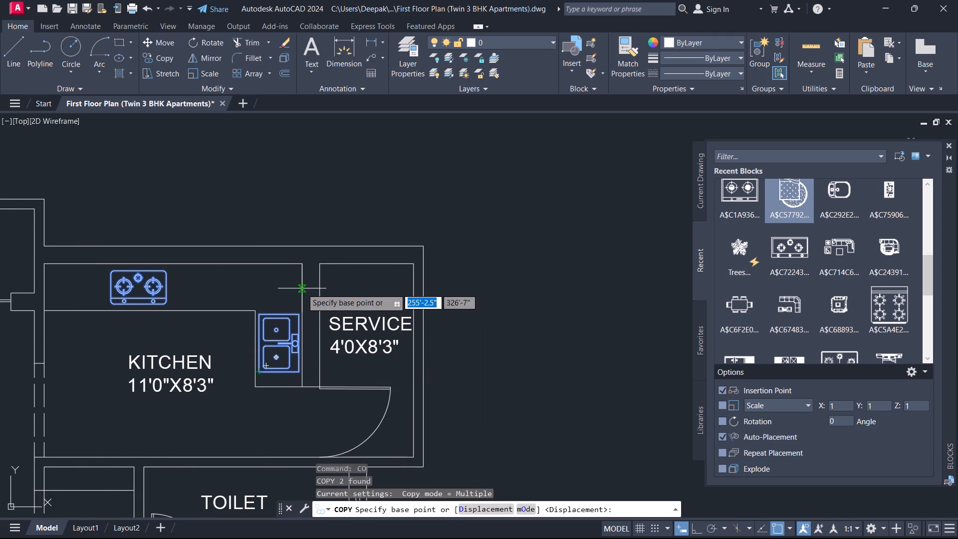
click(308, 266)
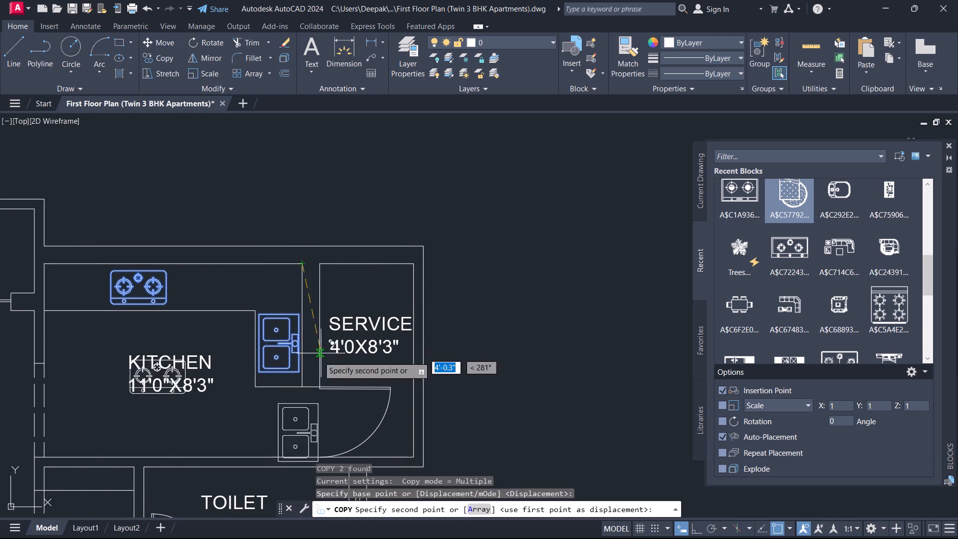
middle_drag(296, 407, 377, 105)
scroll(377, 105, down, 2)
scroll(347, 270, up, 1)
scroll(346, 274, down, 2)
middle_drag(343, 293, 328, 170)
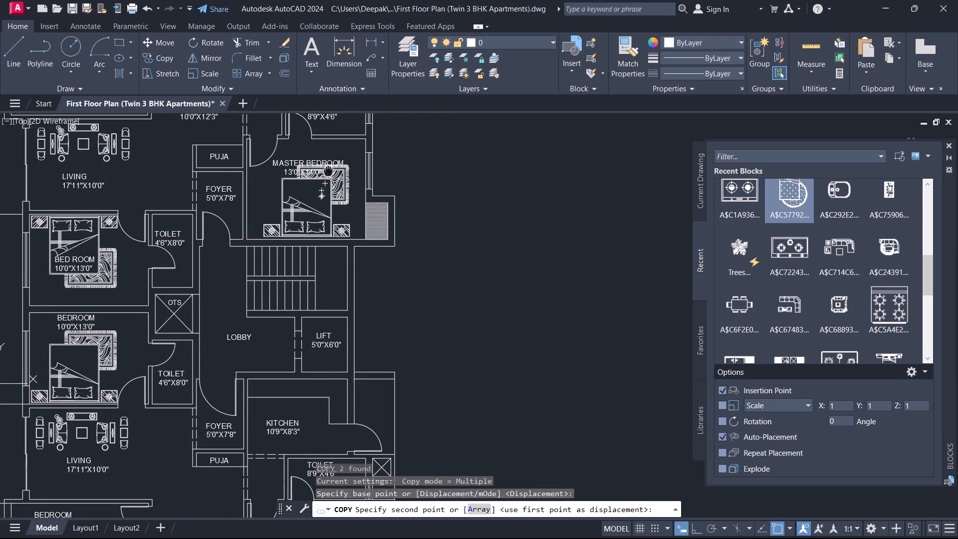
scroll(320, 373, up, 1)
scroll(375, 398, up, 1)
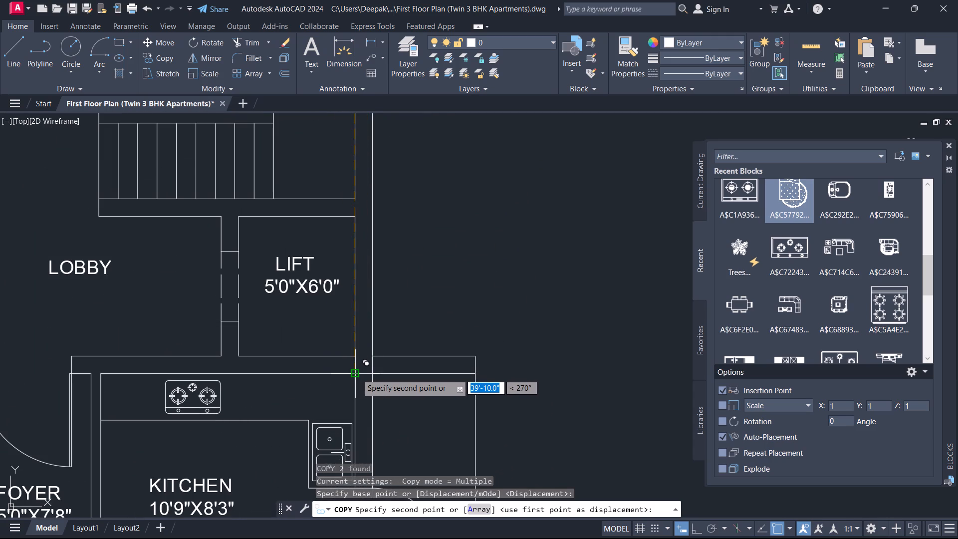
click(357, 374)
right_click(324, 301)
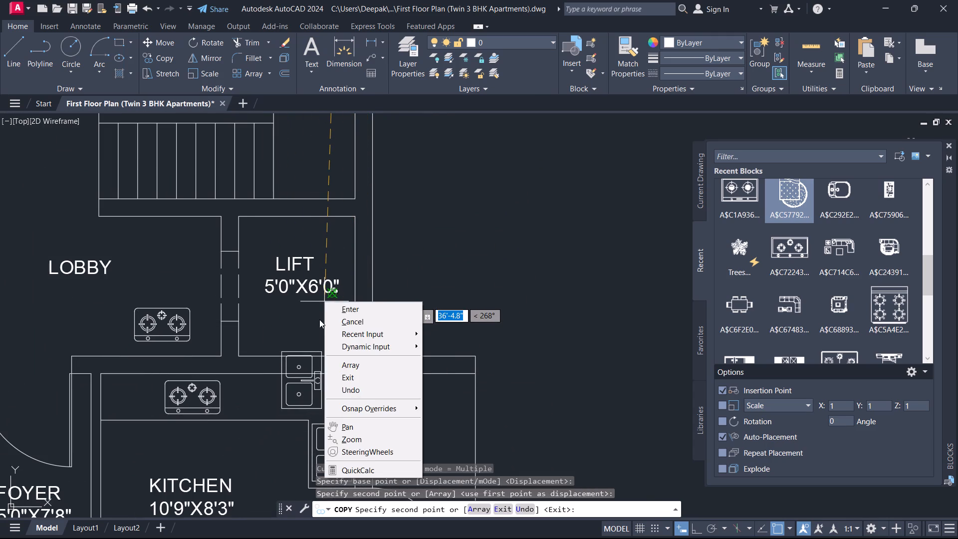
click(390, 326)
With Ortho on, draw a stair path line from the upper flight's second riser, about 8'-6" onto the landing and about 4'-2.5" down.
scroll(187, 318, down, 3)
middle_drag(187, 318, 250, 434)
scroll(187, 318, up, 1)
scroll(245, 405, up, 2)
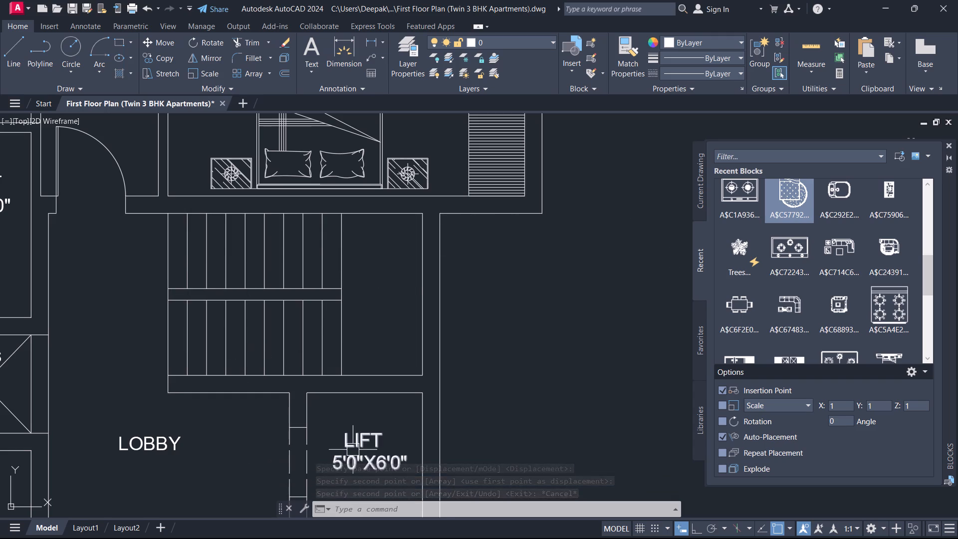
text(L)
key(space)
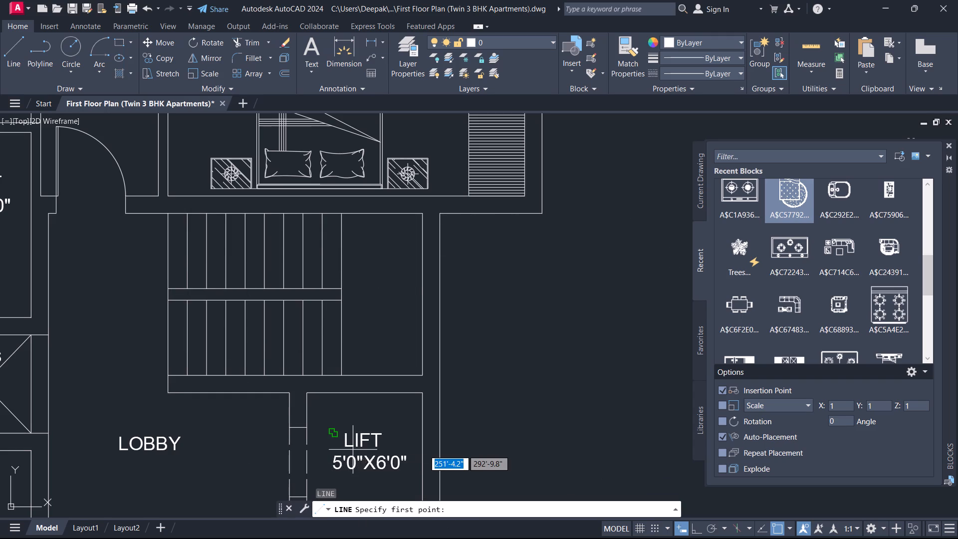
click(184, 253)
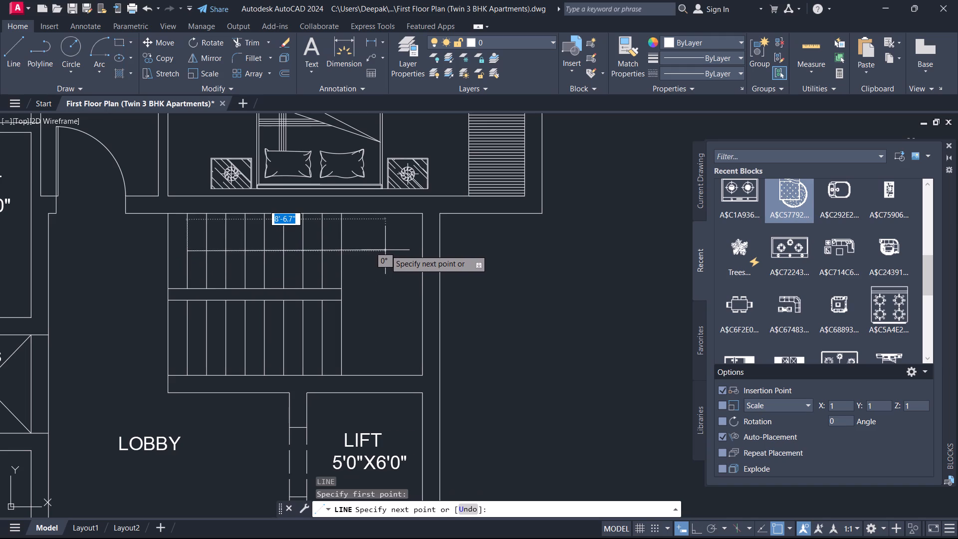
key(F8)
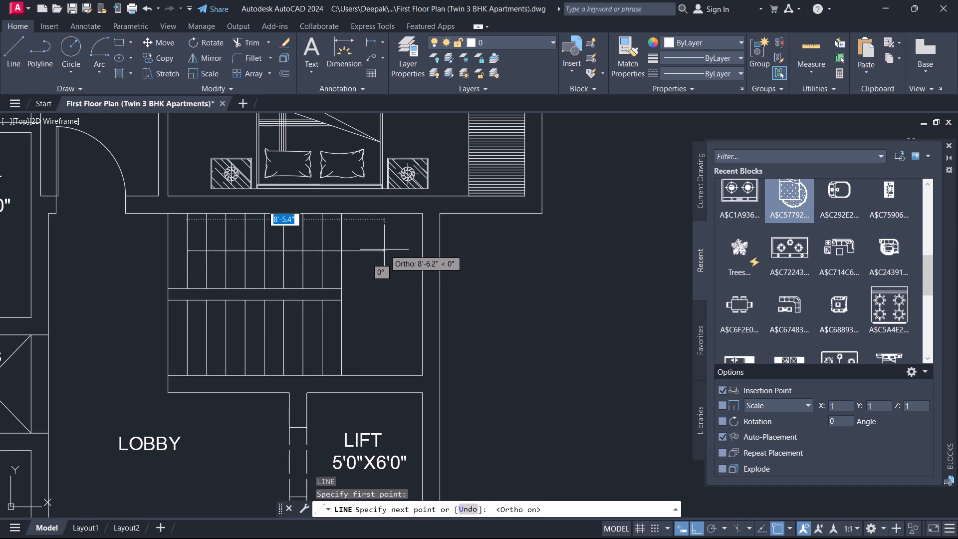
click(383, 260)
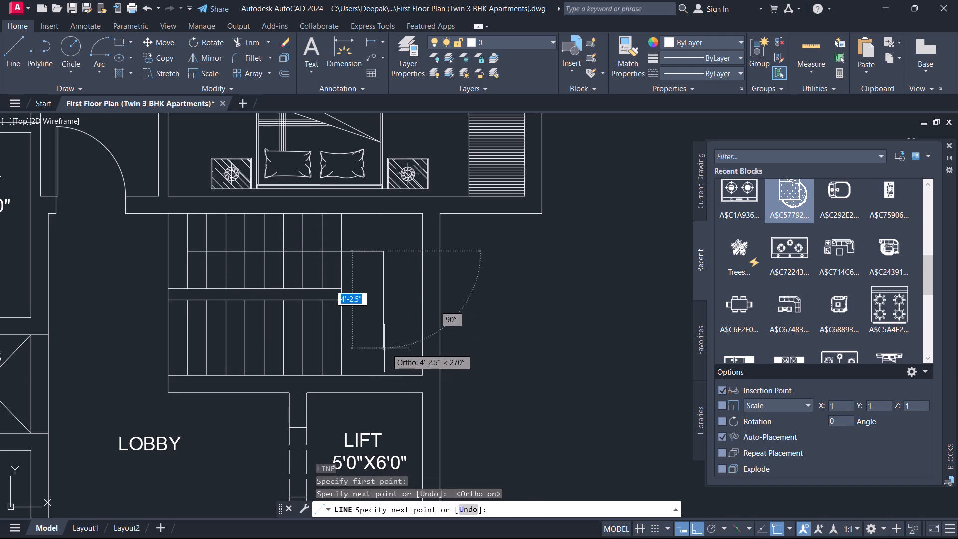
click(381, 348)
right_click(381, 348)
click(401, 364)
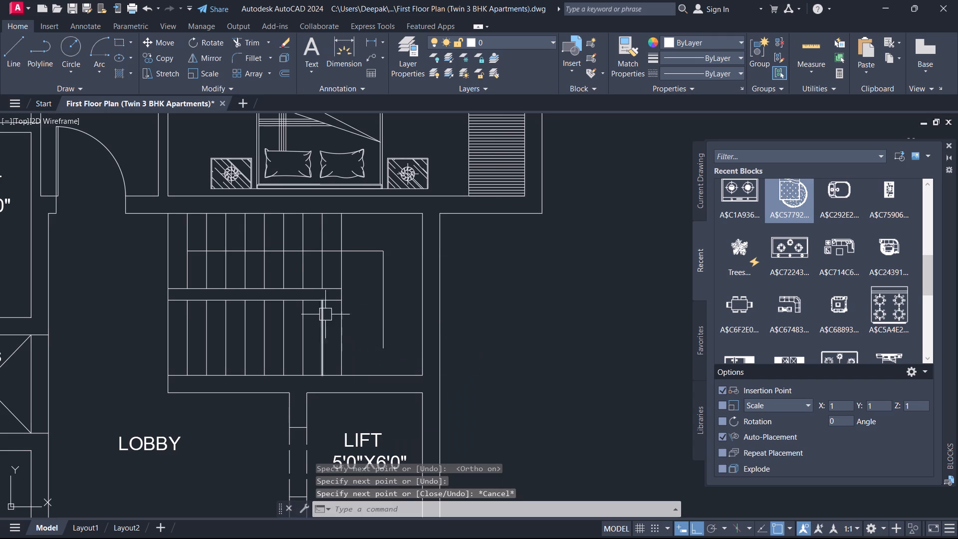
Extend the upper flight's path line to the first riser at the lobby end of the stairs.
scroll(183, 244, up, 2)
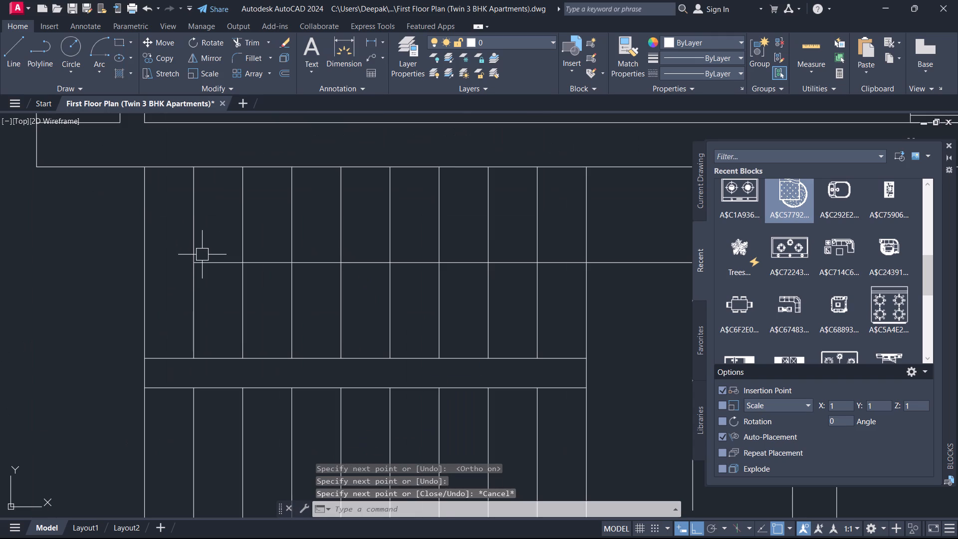
text(EX)
key(space)
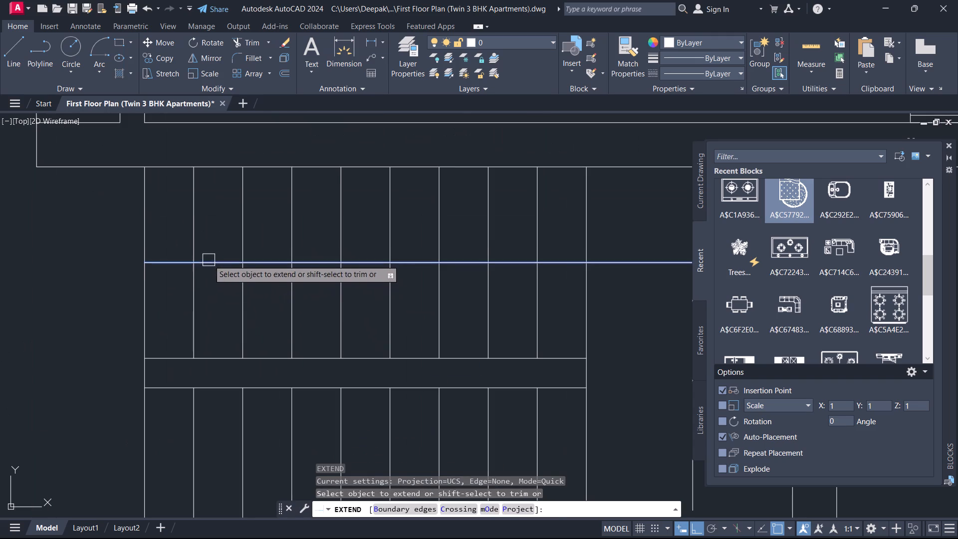
click(209, 260)
right_click(144, 265)
click(172, 283)
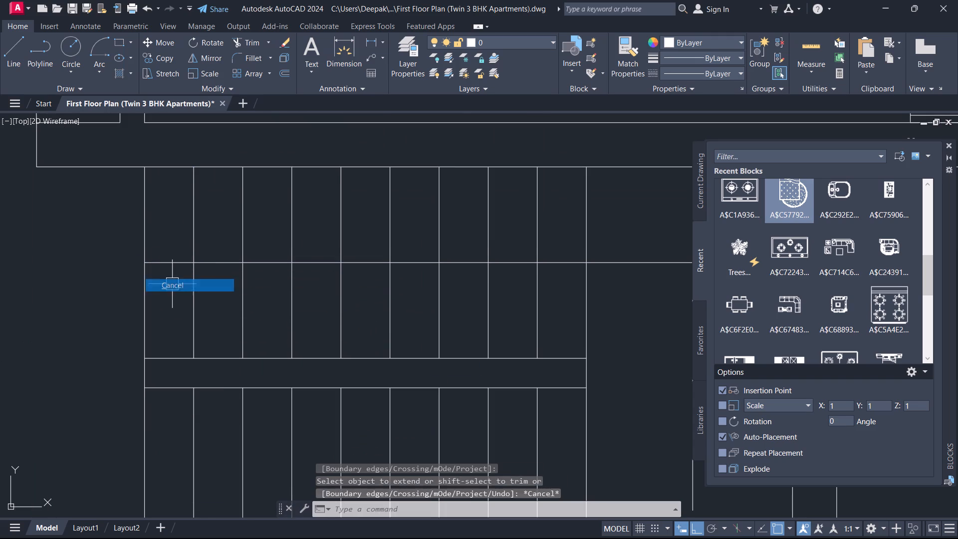
Draw a horizontal path line from the midpoint of the lower flight's sixth riser from the lobby end to the vertical landing line.
scroll(174, 294, down, 3)
scroll(259, 363, up, 1)
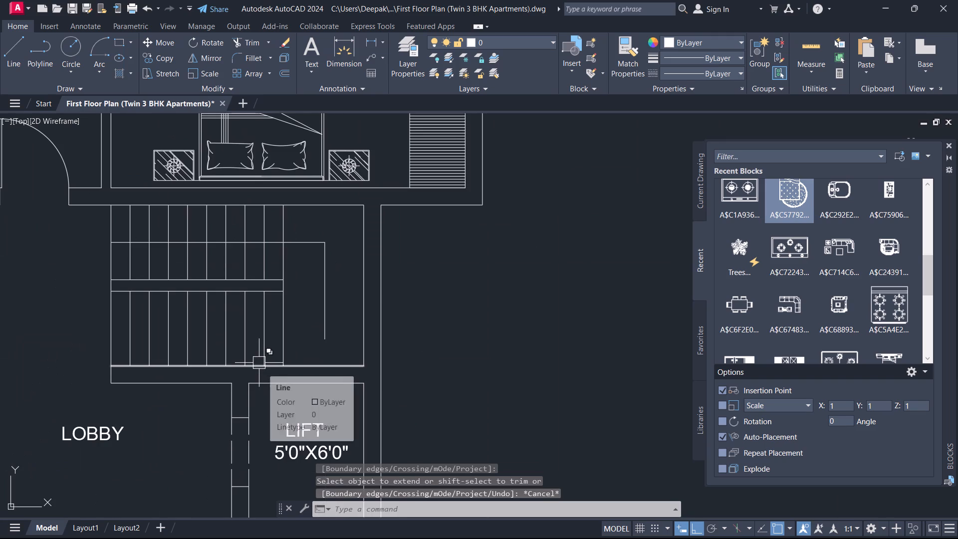
text(L)
key(space)
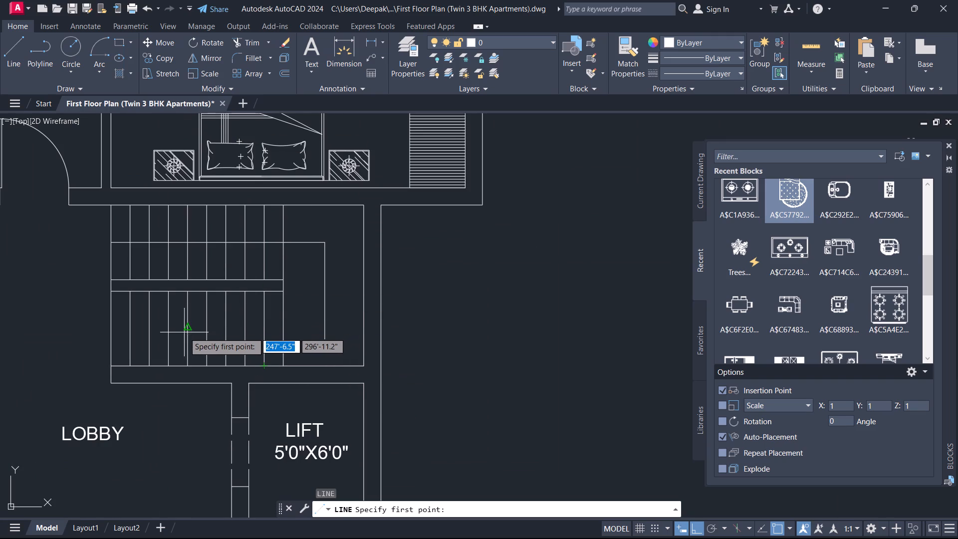
click(203, 328)
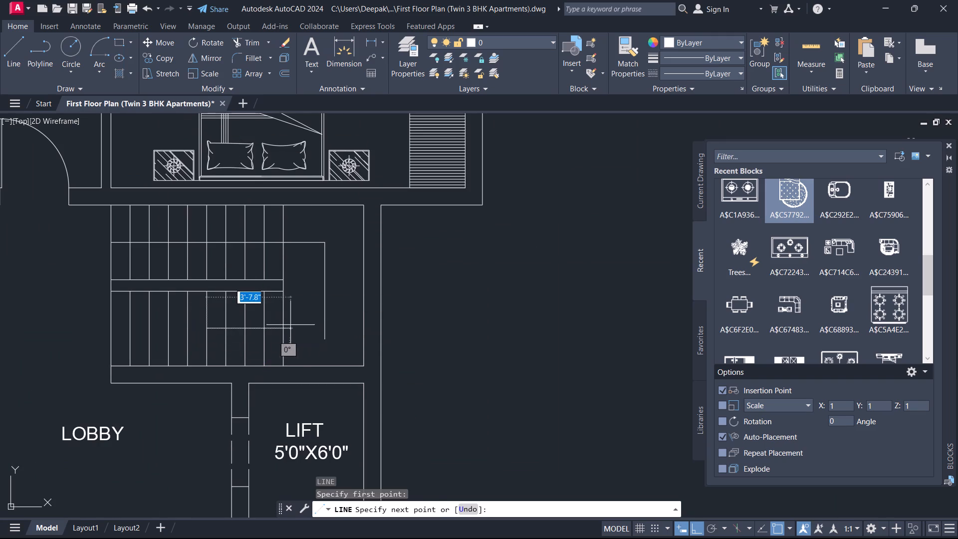
click(324, 328)
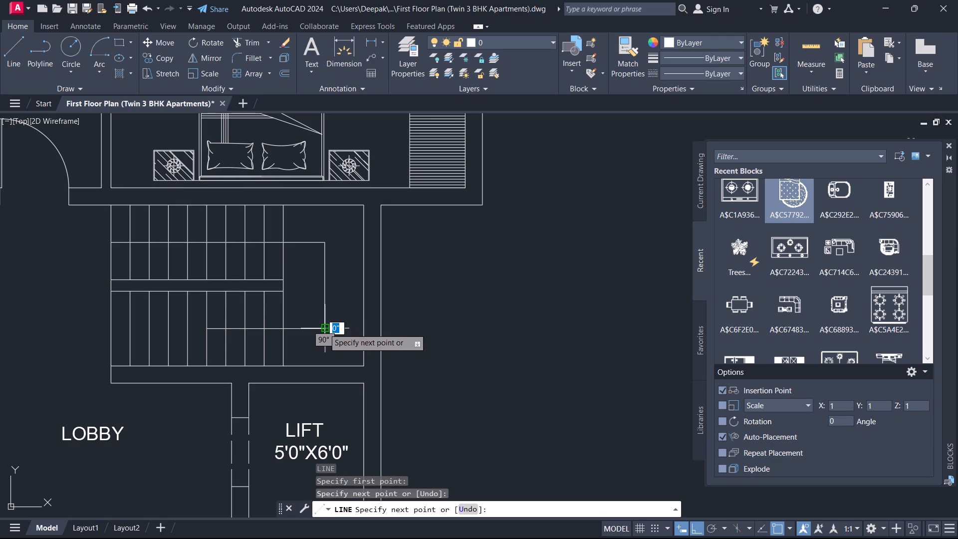
right_click(324, 328)
click(333, 347)
Fillet the lower path line and the vertical landing line with zero radius into a clean corner.
scroll(326, 344, up, 4)
middle_drag(316, 328, 315, 330)
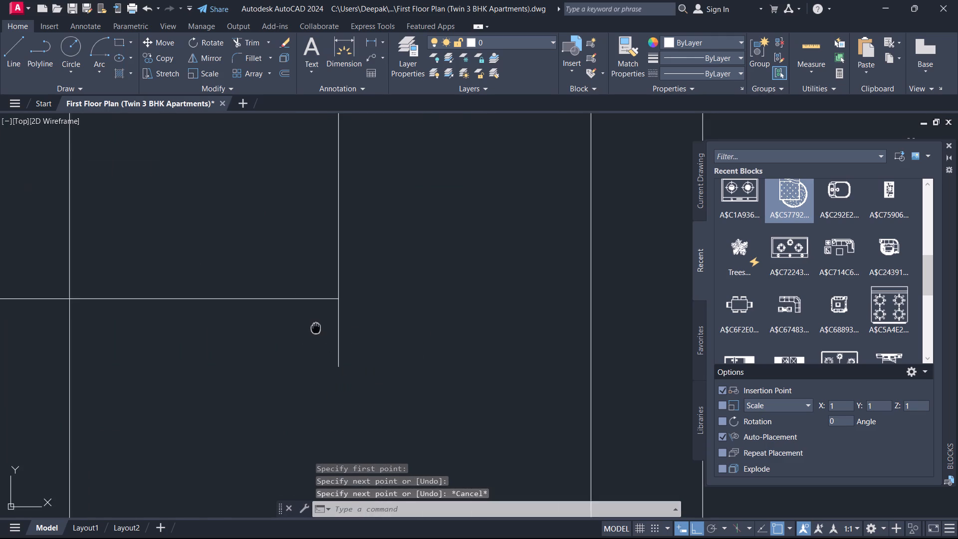
middle_drag(315, 330, 321, 353)
text(F)
key(space)
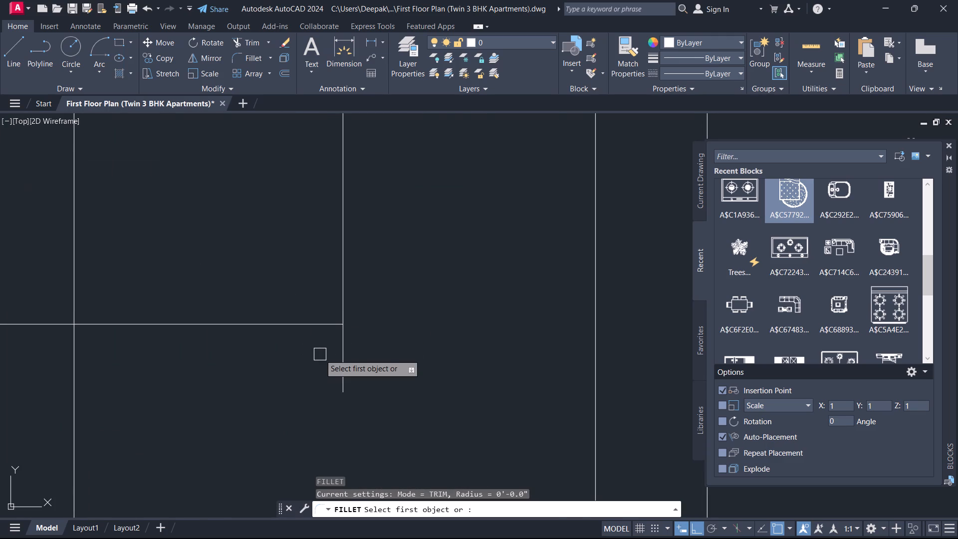
click(299, 323)
click(345, 293)
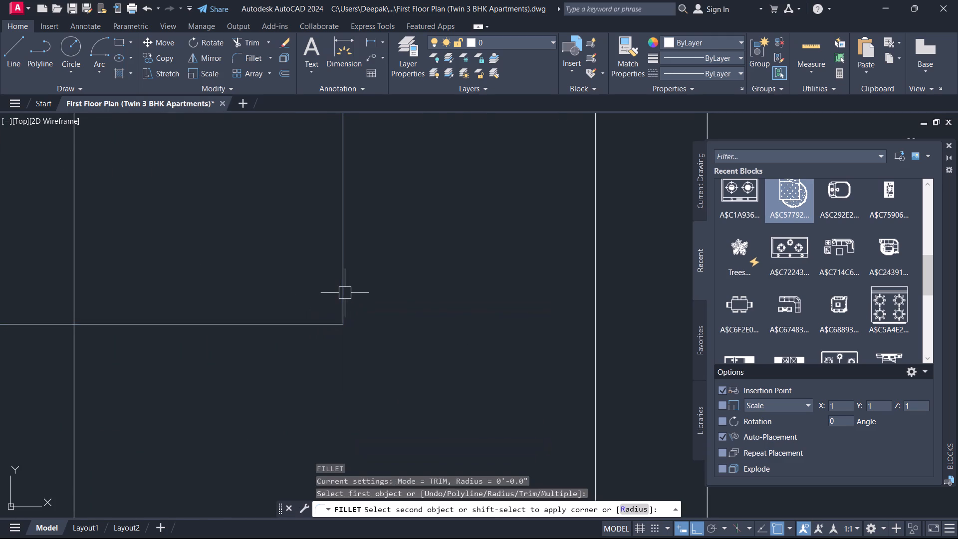
right_click(290, 258)
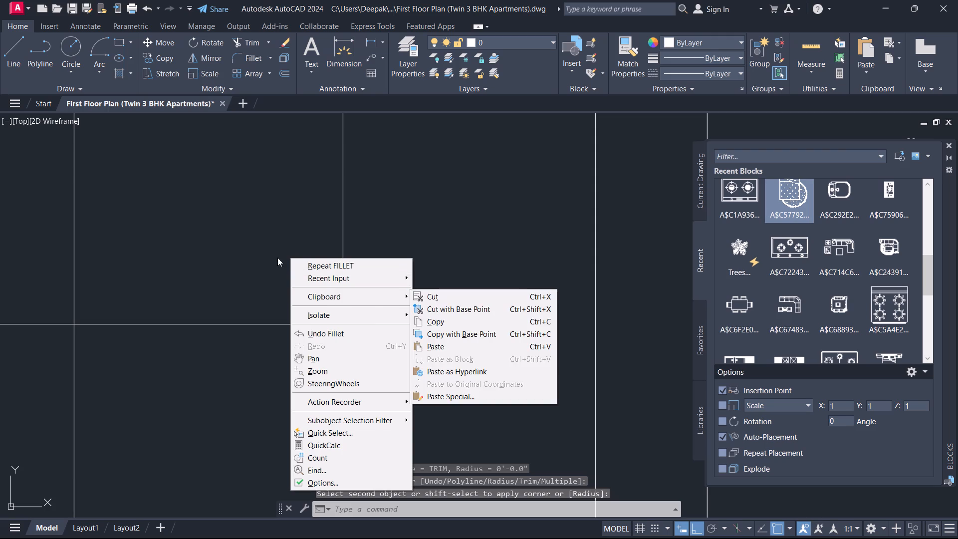
click(250, 255)
click(250, 255)
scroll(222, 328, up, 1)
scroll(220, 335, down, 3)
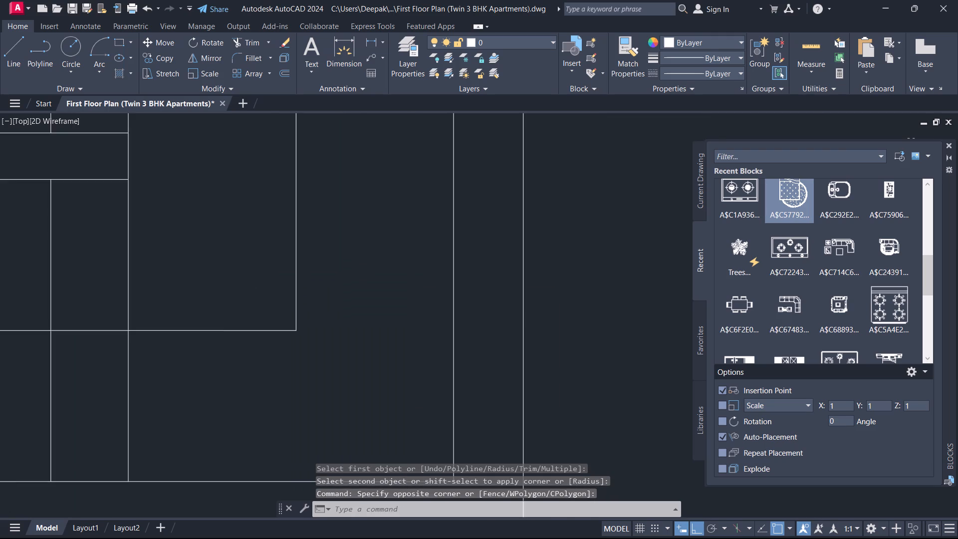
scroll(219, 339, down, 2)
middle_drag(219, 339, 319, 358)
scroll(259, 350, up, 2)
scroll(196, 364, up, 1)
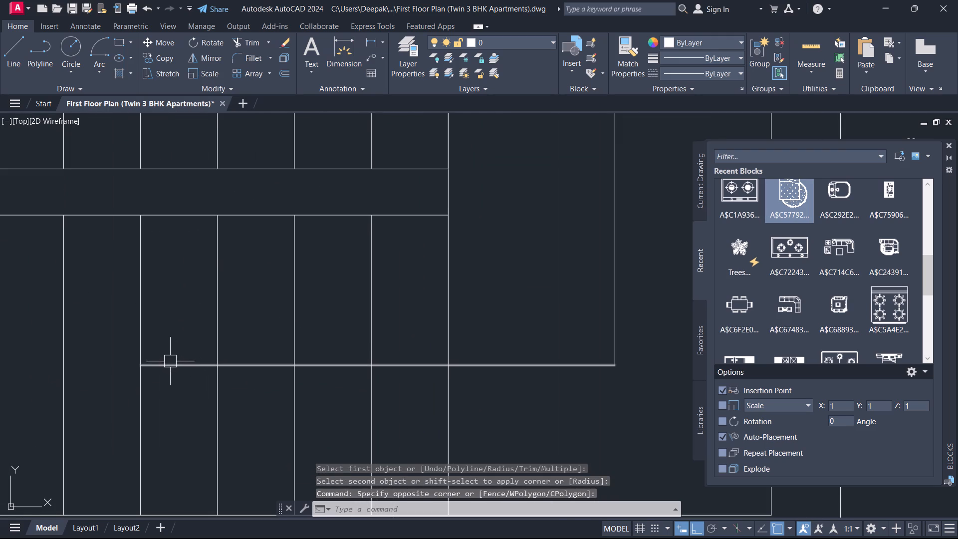
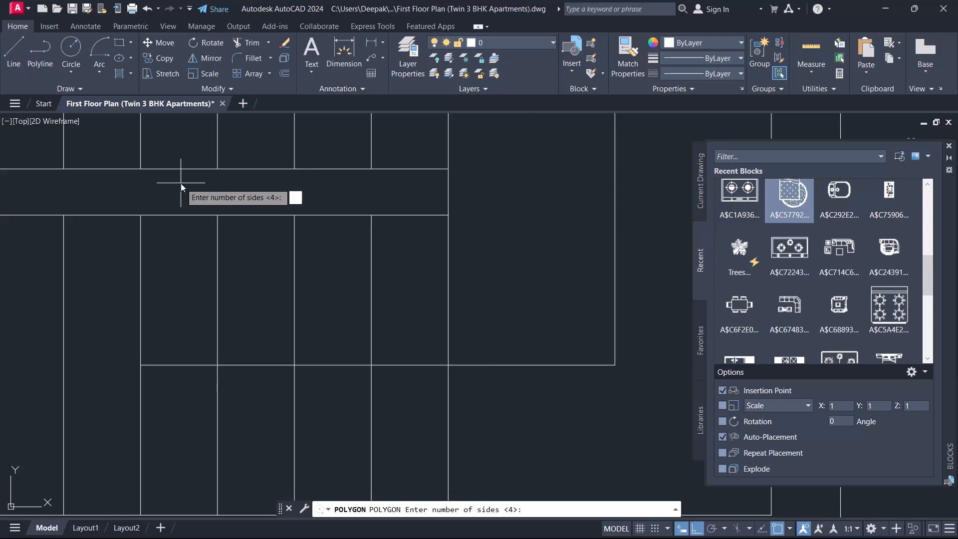
Draw a three-sided polygon, inscribed in a circle, centred on the lower stair path line's free end and pointing toward the lobby.
key(Return)
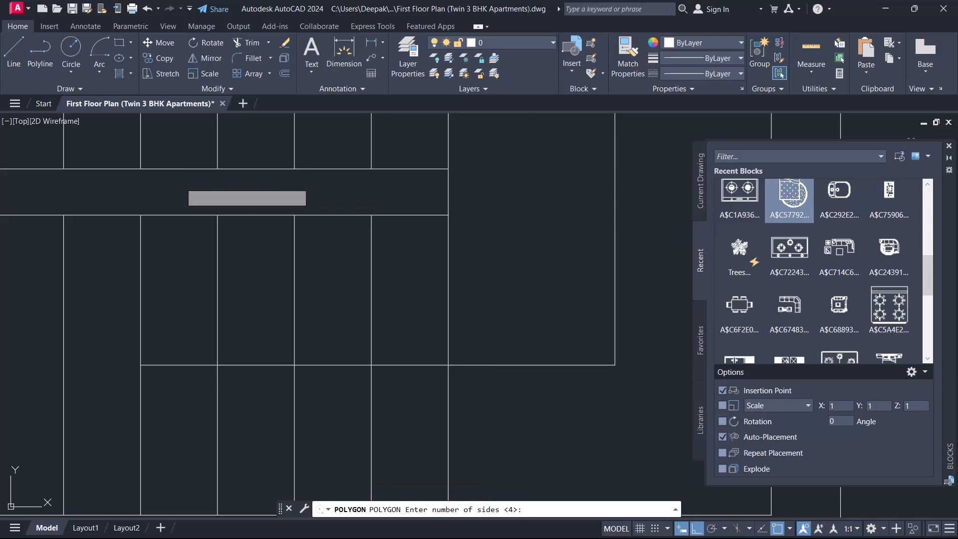
click(145, 367)
drag(170, 393, 141, 368)
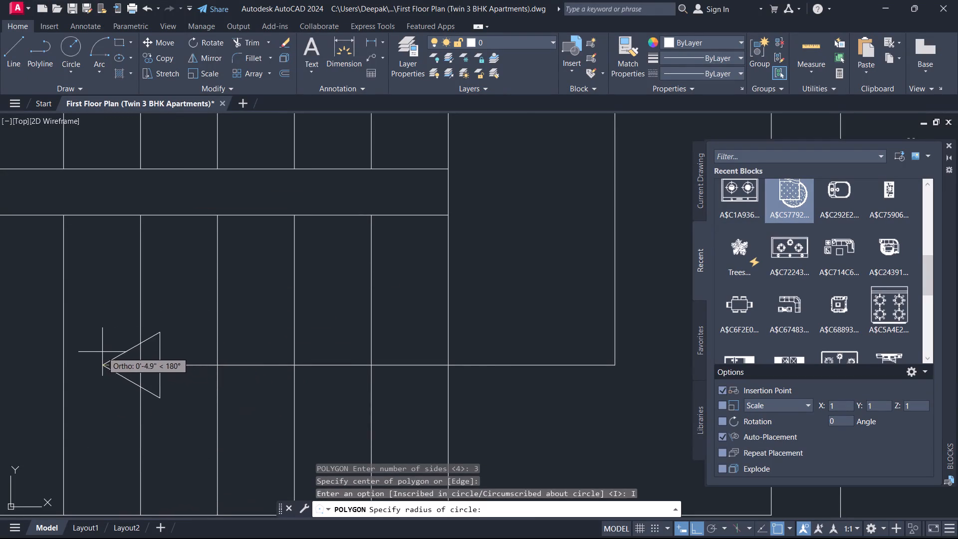
click(111, 356)
right_click(111, 356)
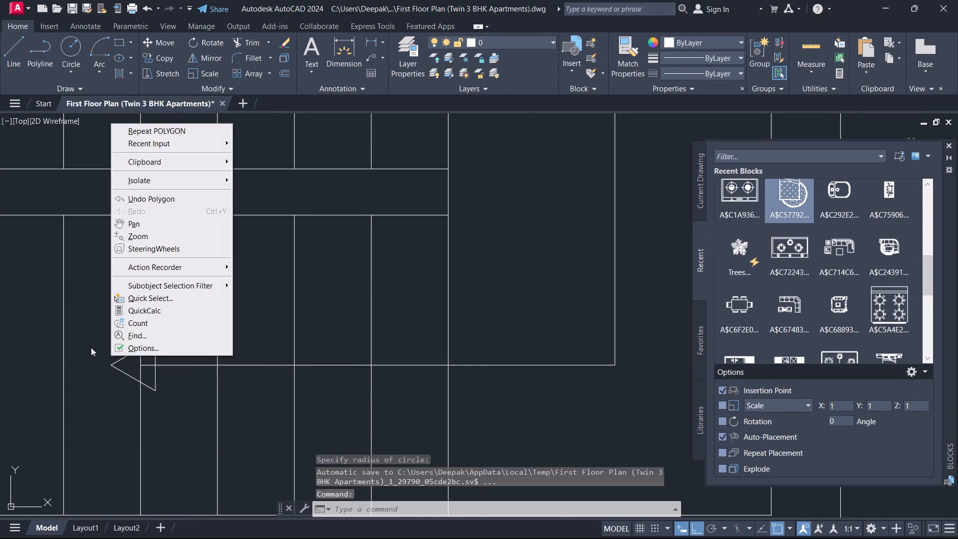
click(84, 345)
click(85, 346)
Trim away the path line and riser segments that lie inside the triangular arrowhead.
text(TR)
key(space)
scroll(72, 375, up, 1)
scroll(67, 287, up, 1)
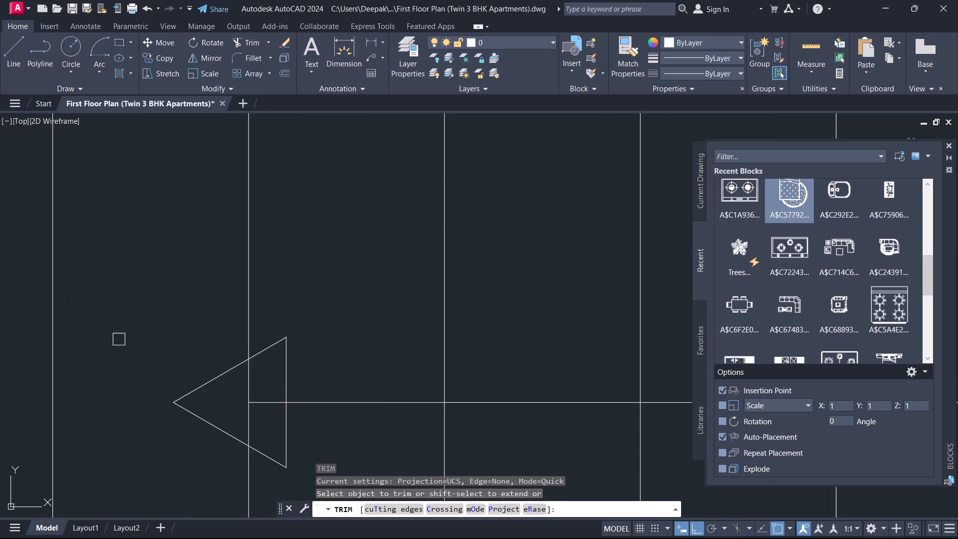
scroll(209, 380, up, 2)
middle_drag(259, 395, 202, 298)
scroll(231, 370, up, 1)
drag(201, 295, 281, 412)
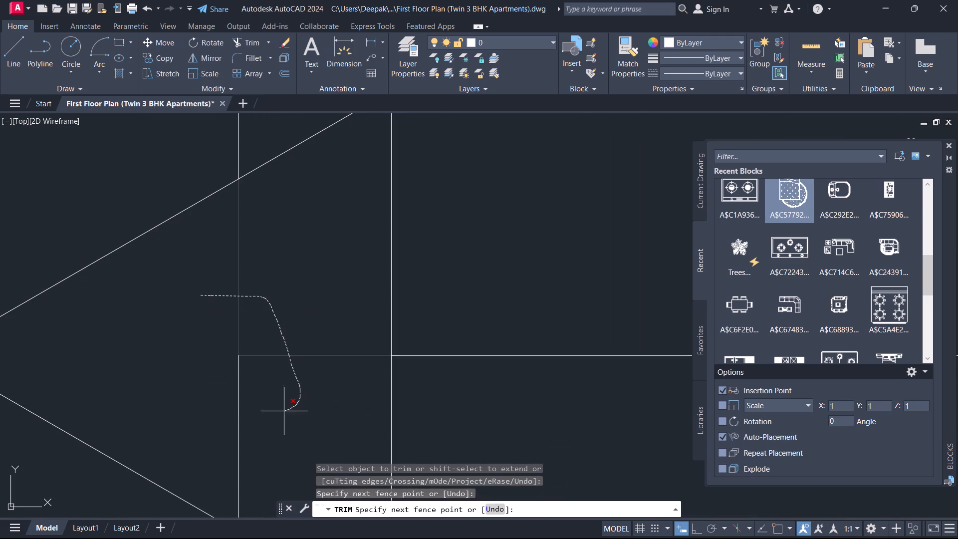
drag(281, 412, 222, 374)
scroll(222, 375, down, 6)
scroll(222, 374, up, 2)
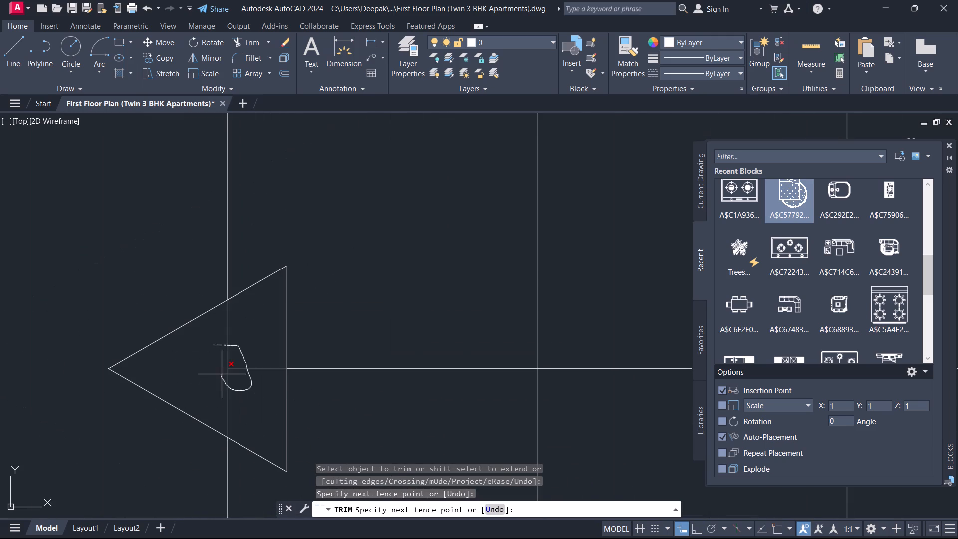
drag(222, 374, 223, 375)
right_click(218, 372)
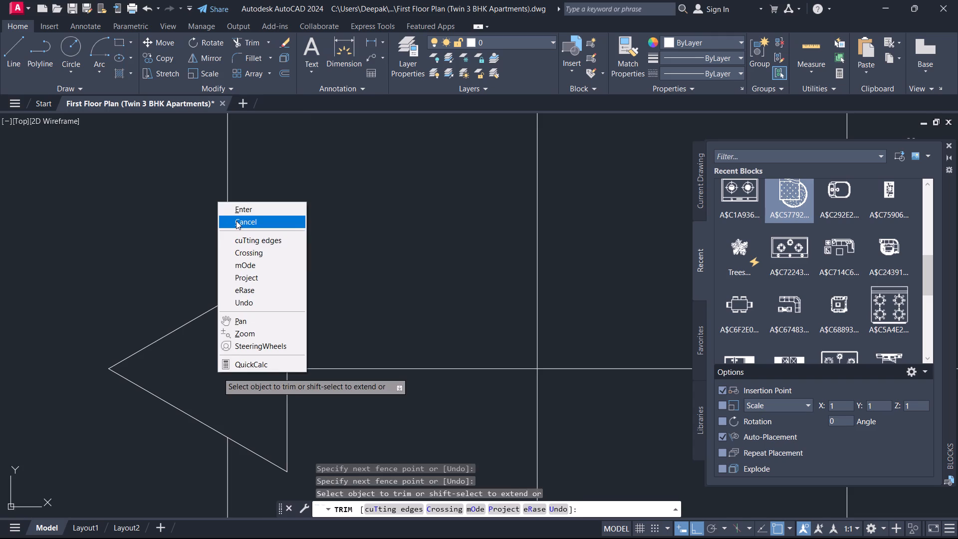
click(236, 221)
Fill the triangular arrowhead on the lower flight with a SOLID hatch.
scroll(146, 299, down, 6)
scroll(145, 302, up, 3)
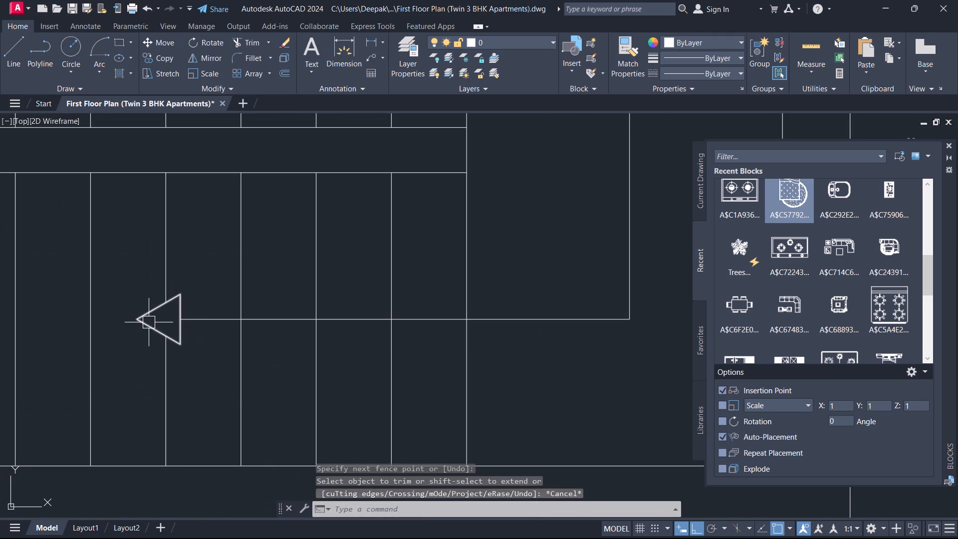
text(H)
key(space)
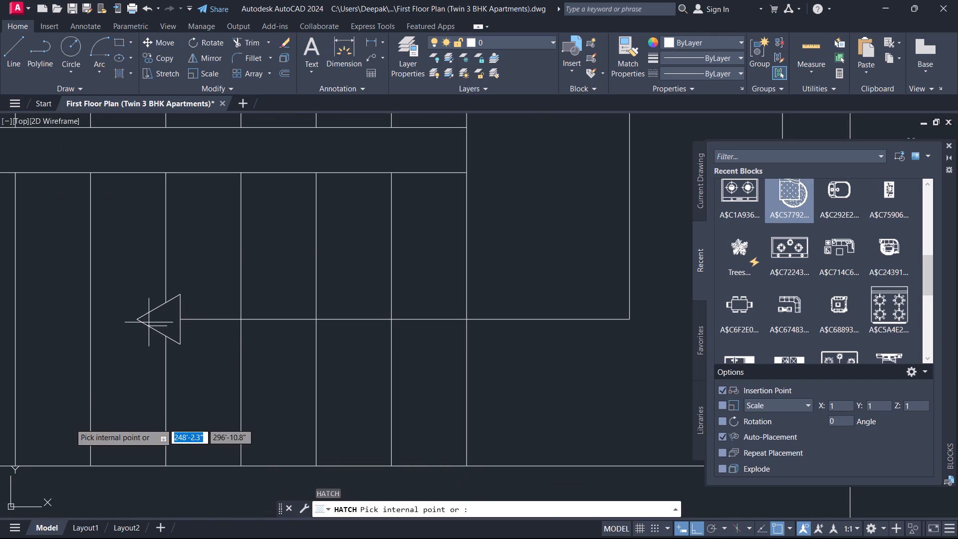
click(106, 52)
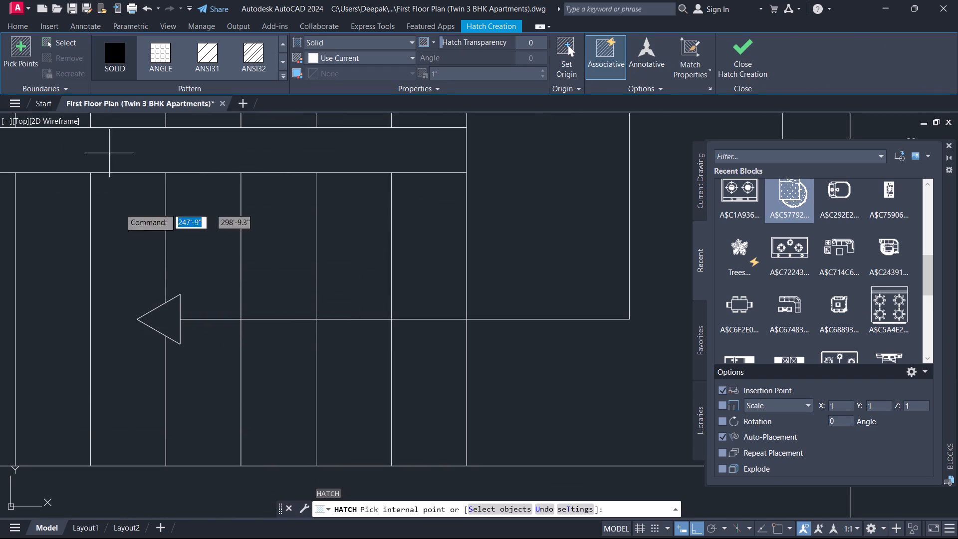
click(161, 315)
right_click(131, 254)
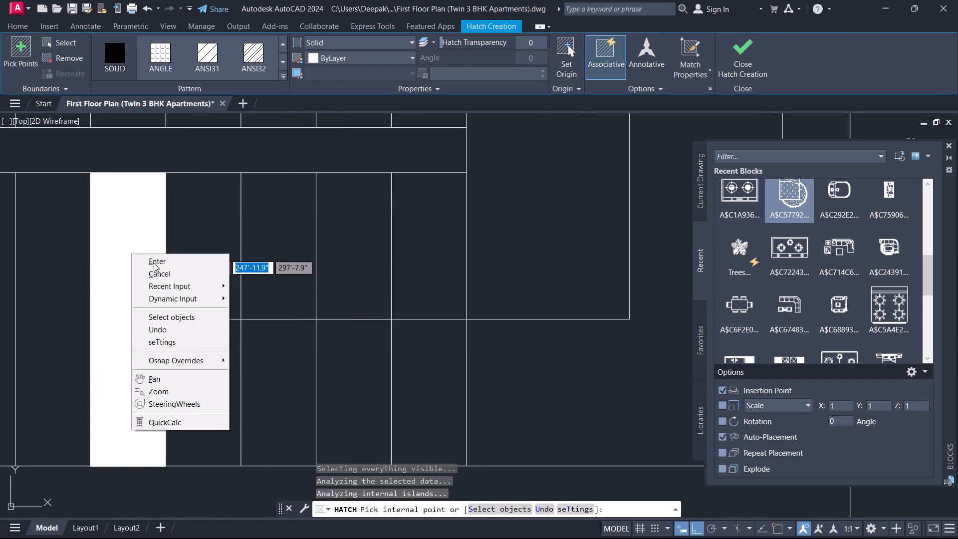
click(165, 272)
Examine the staircase with its direction arrow and the surrounding lobby, lift and OTS area.
scroll(143, 267, down, 3)
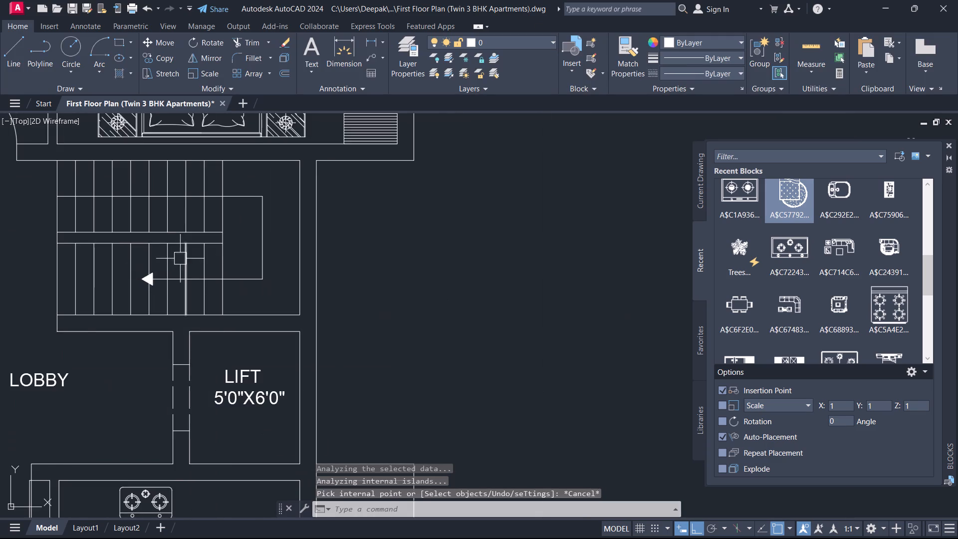
scroll(197, 255, down, 1)
scroll(242, 272, up, 1)
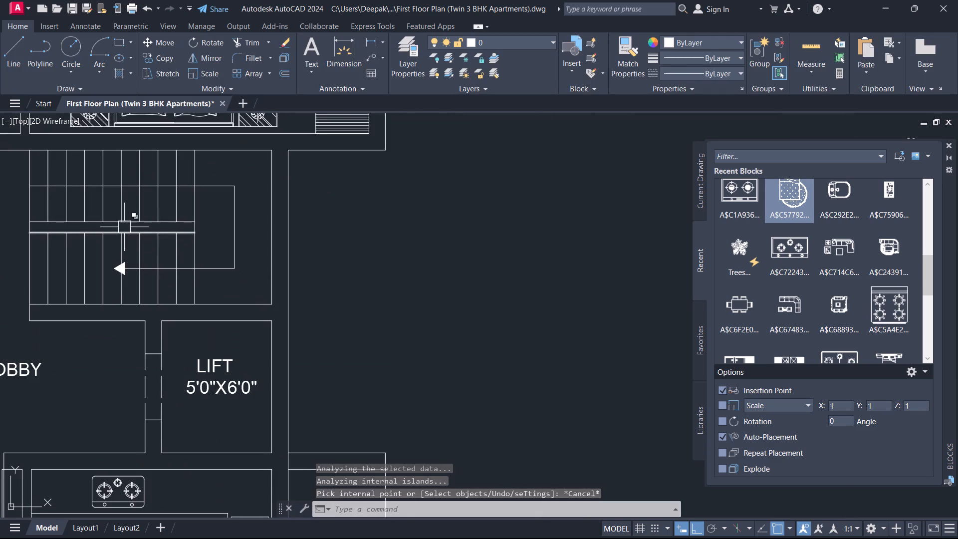
middle_drag(124, 227, 187, 247)
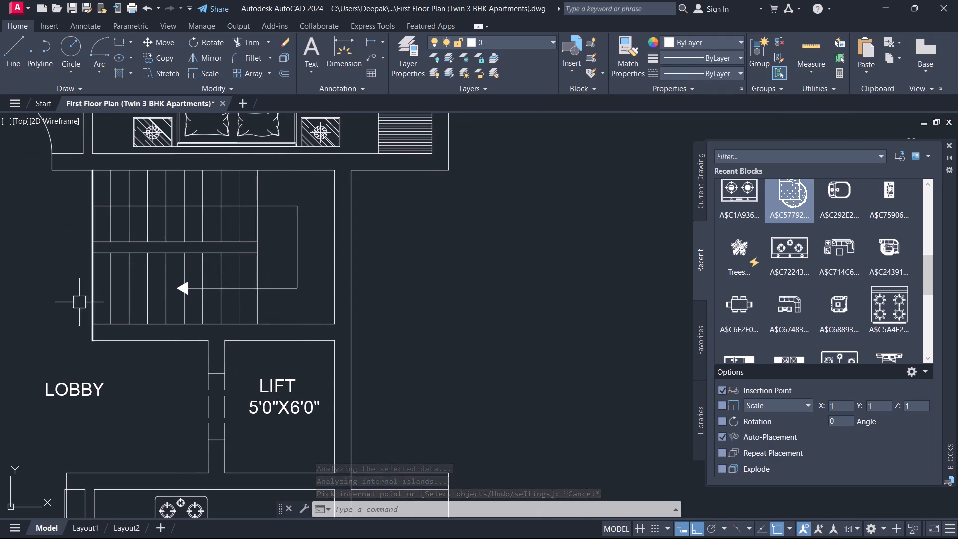
scroll(62, 311, down, 2)
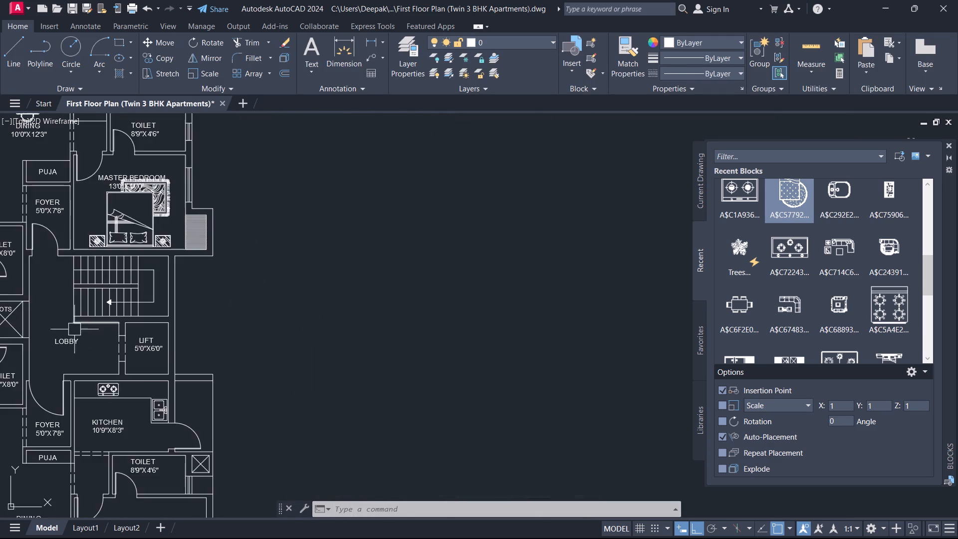
scroll(77, 333, up, 2)
middle_drag(77, 333, 197, 283)
scroll(197, 283, down, 1)
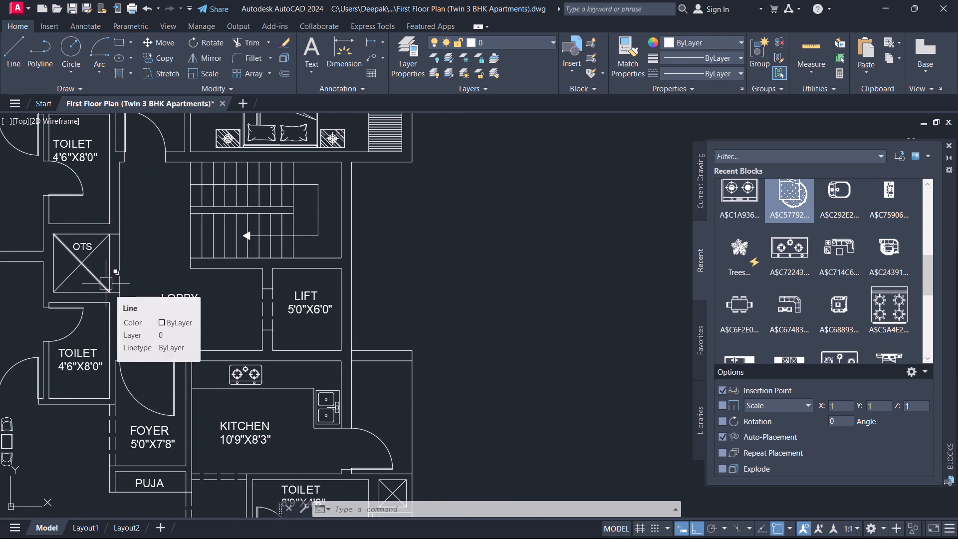
middle_drag(171, 331, 124, 308)
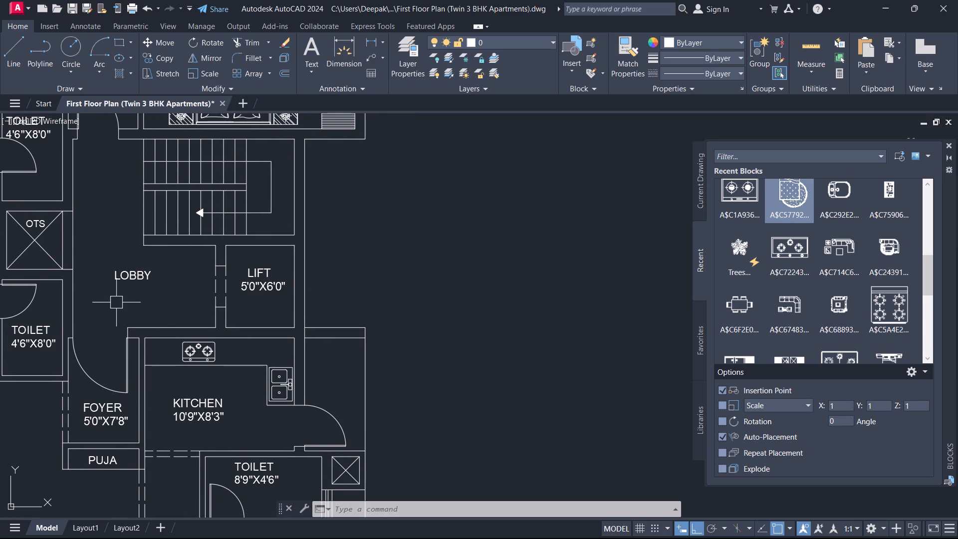
scroll(114, 303, up, 1)
middle_drag(114, 303, 170, 323)
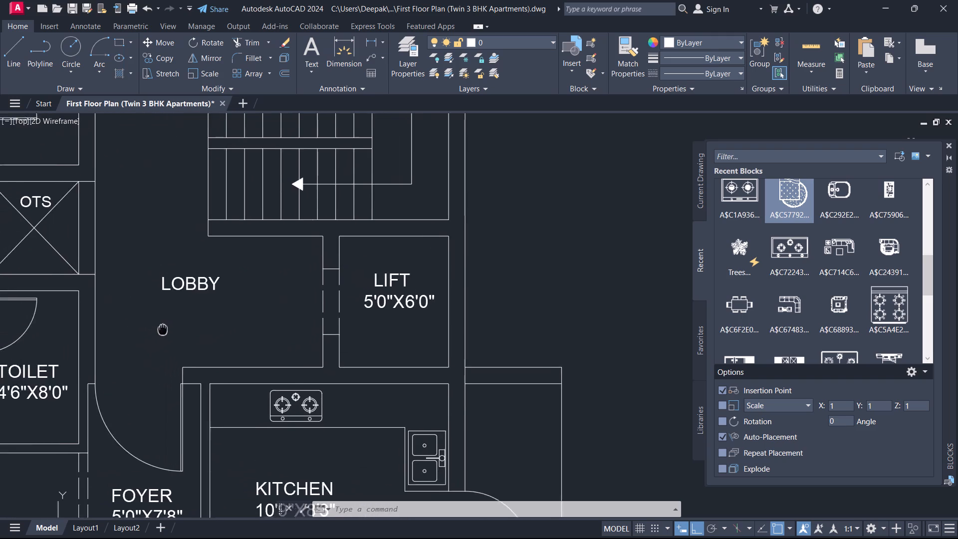
middle_drag(170, 323, 178, 319)
Examine the whole floor plan, comparing the furnishings and room labels of both units, including the upper unit's dining and kitchen area.
scroll(178, 319, down, 2)
scroll(93, 354, down, 1)
scroll(97, 422, up, 1)
middle_drag(97, 422, 176, 367)
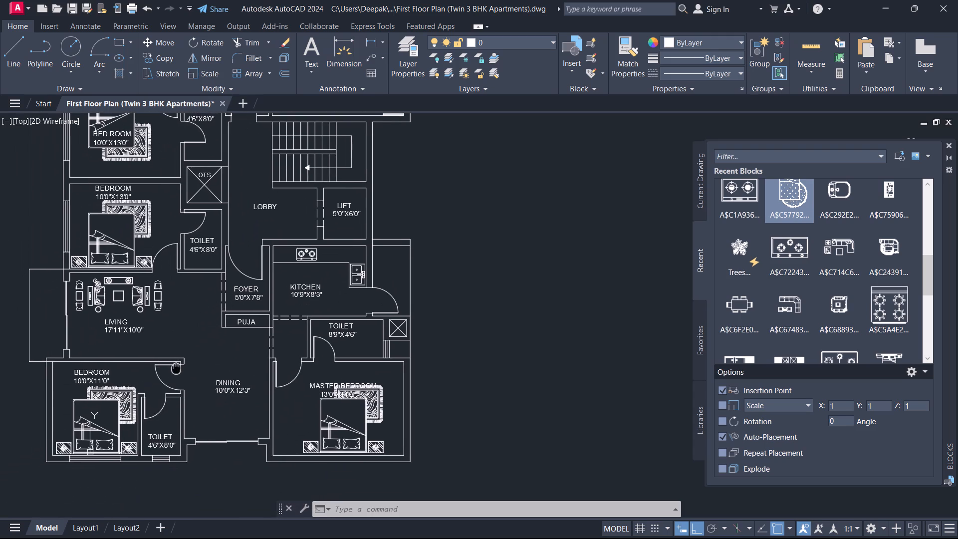
scroll(46, 302, down, 2)
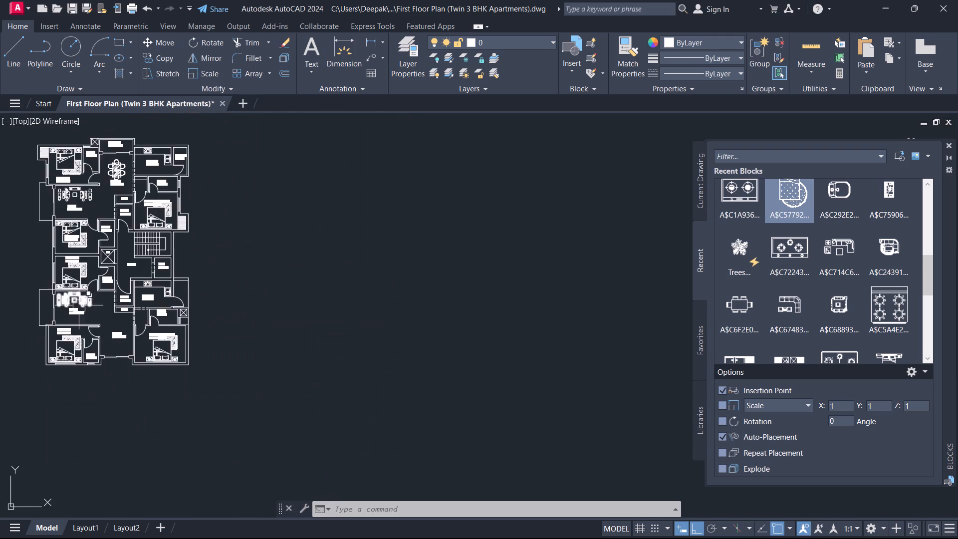
scroll(92, 313, up, 2)
middle_drag(106, 343, 115, 472)
middle_drag(144, 214, 144, 367)
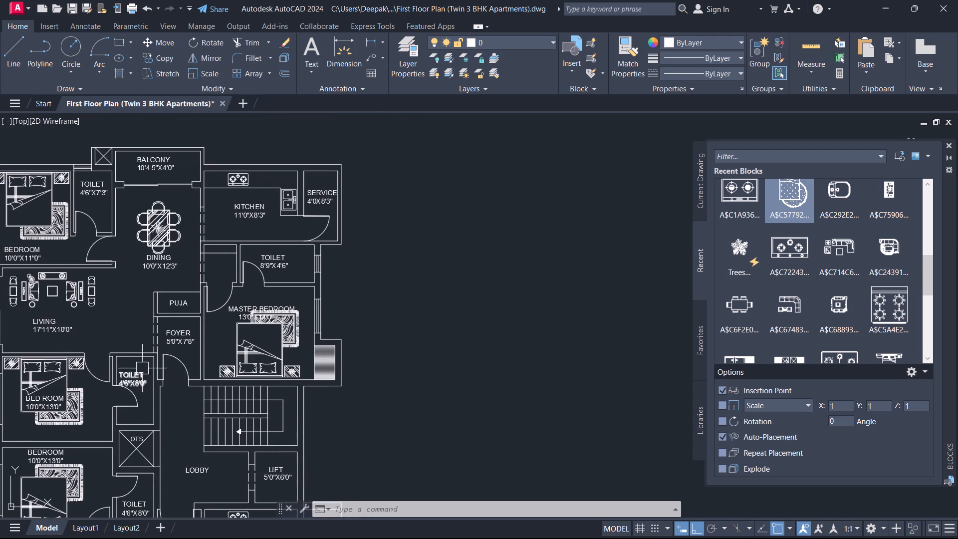
middle_drag(79, 417, 101, 335)
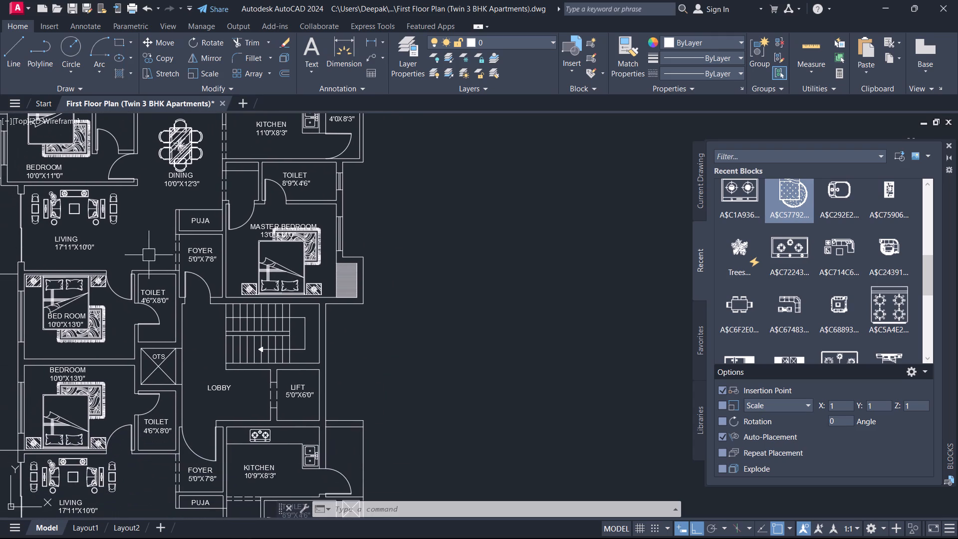
middle_drag(144, 225, 144, 342)
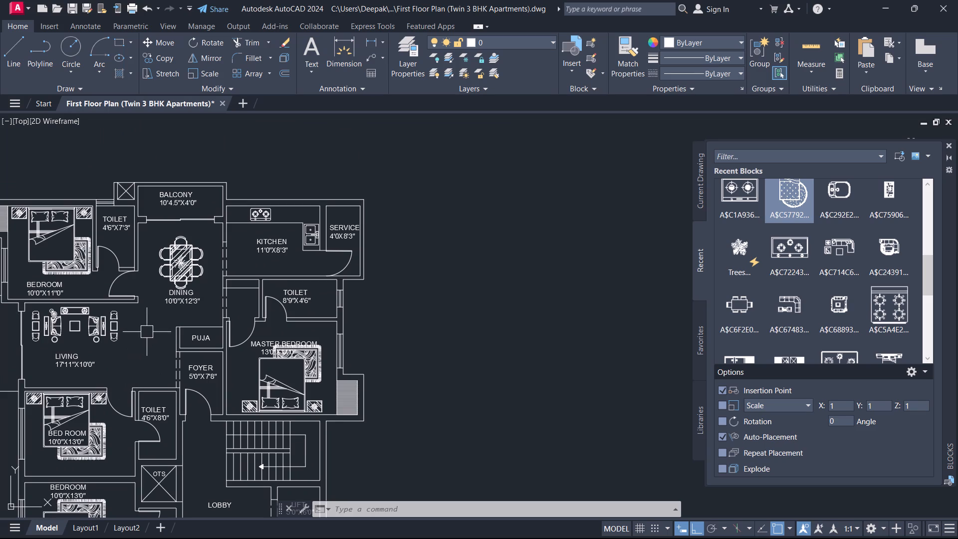
scroll(242, 268, up, 2)
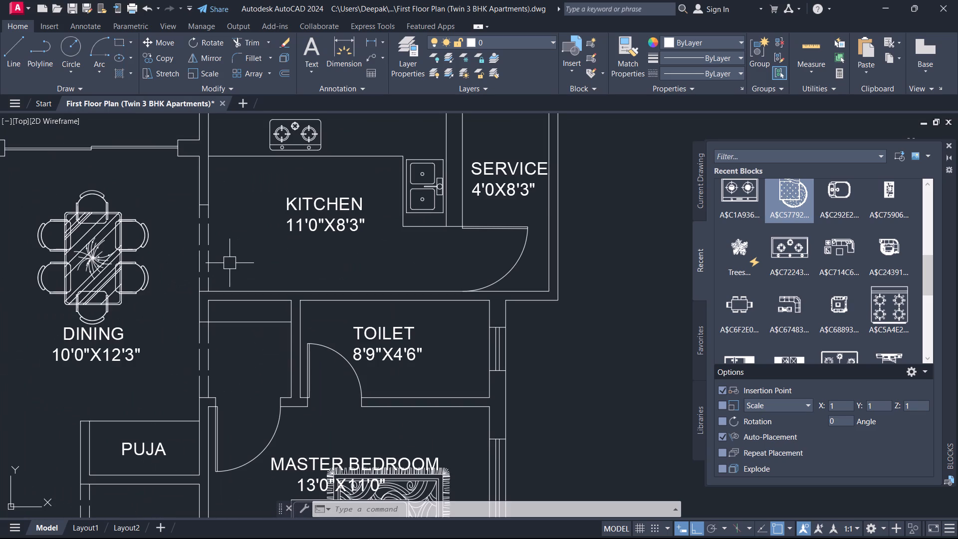
middle_drag(245, 272, 179, 280)
scroll(245, 272, up, 1)
scroll(179, 280, down, 3)
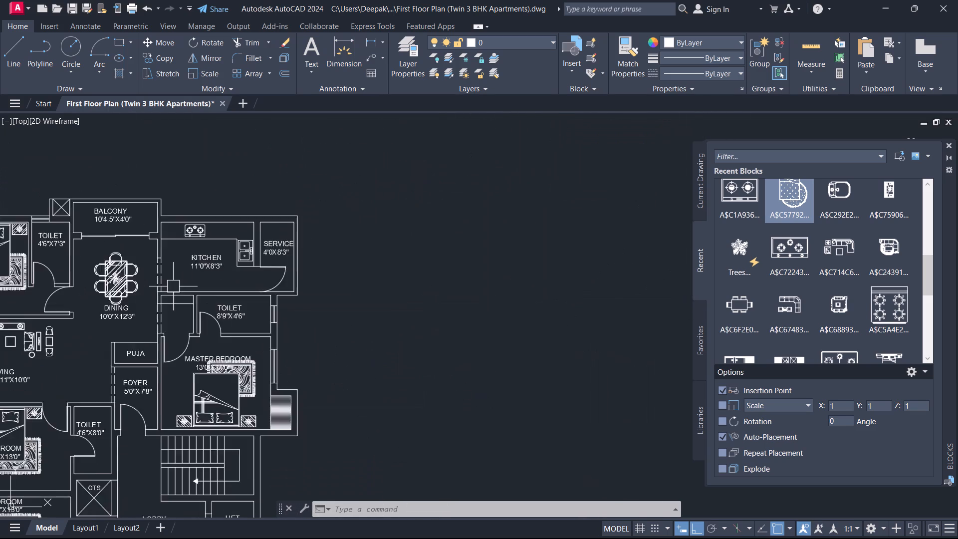
scroll(173, 286, down, 1)
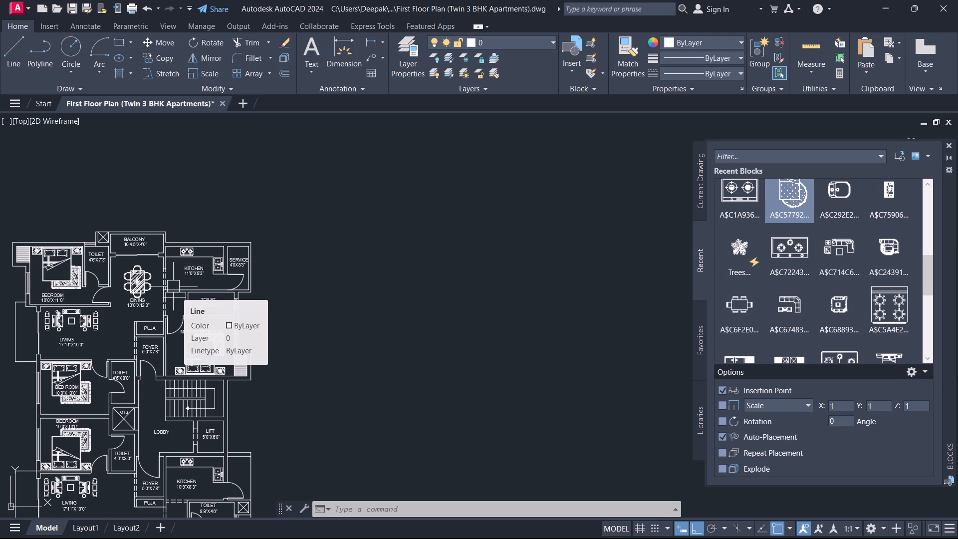
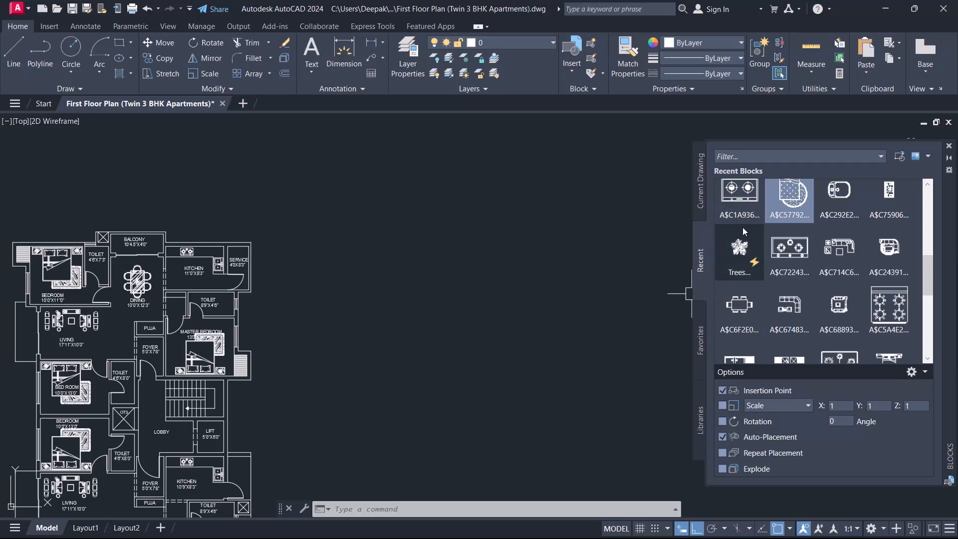
Copy the SERVICE 4'0X8'3" label from the upper unit to the matching space beside the lower unit's kitchen, based on the room's corner.
scroll(222, 387, up, 1)
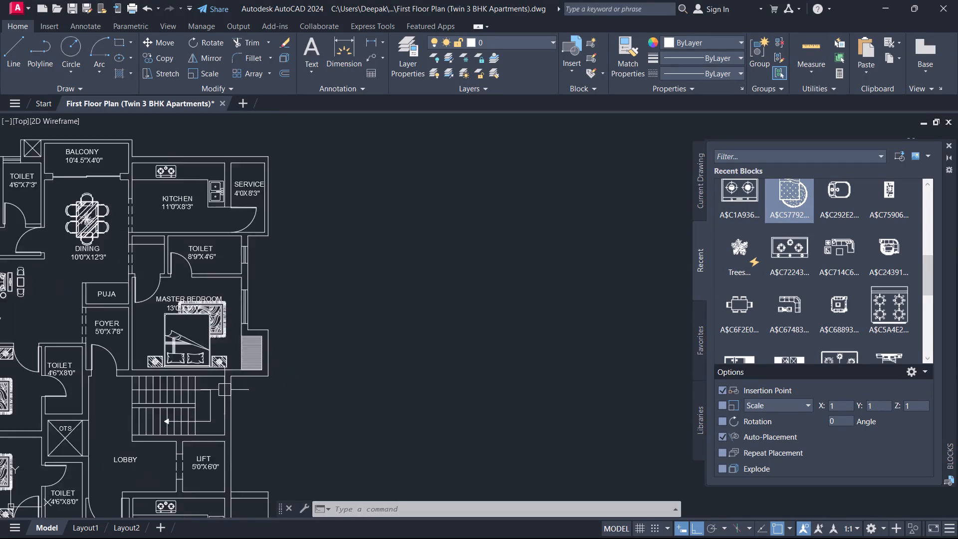
scroll(226, 391, up, 1)
middle_drag(226, 391, 331, 254)
scroll(331, 253, down, 1)
scroll(337, 353, down, 1)
middle_drag(324, 366, 168, 306)
scroll(300, 370, up, 1)
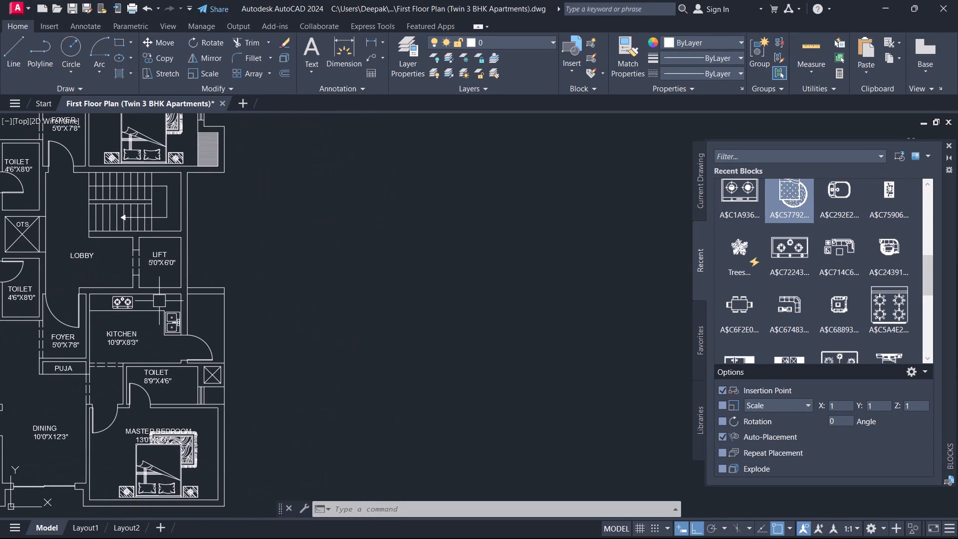
middle_drag(154, 368, 264, 491)
scroll(251, 519, down, 2)
middle_drag(301, 236, 288, 386)
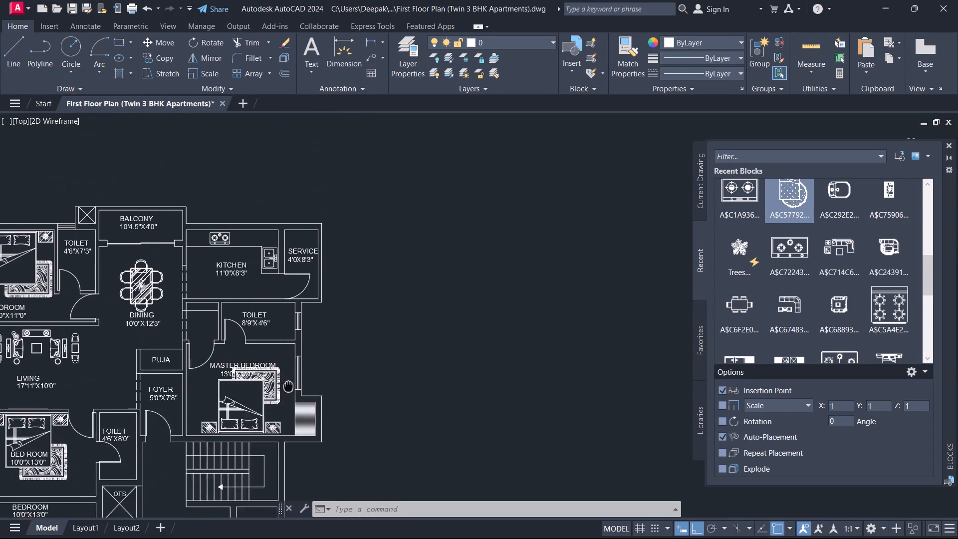
middle_drag(288, 386, 290, 409)
scroll(324, 248, up, 3)
click(280, 353)
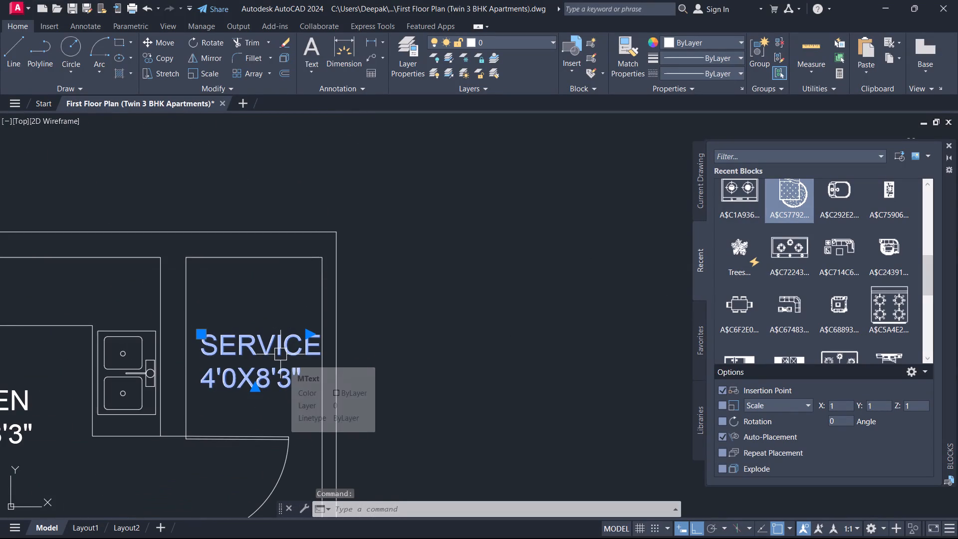
text(CO)
key(space)
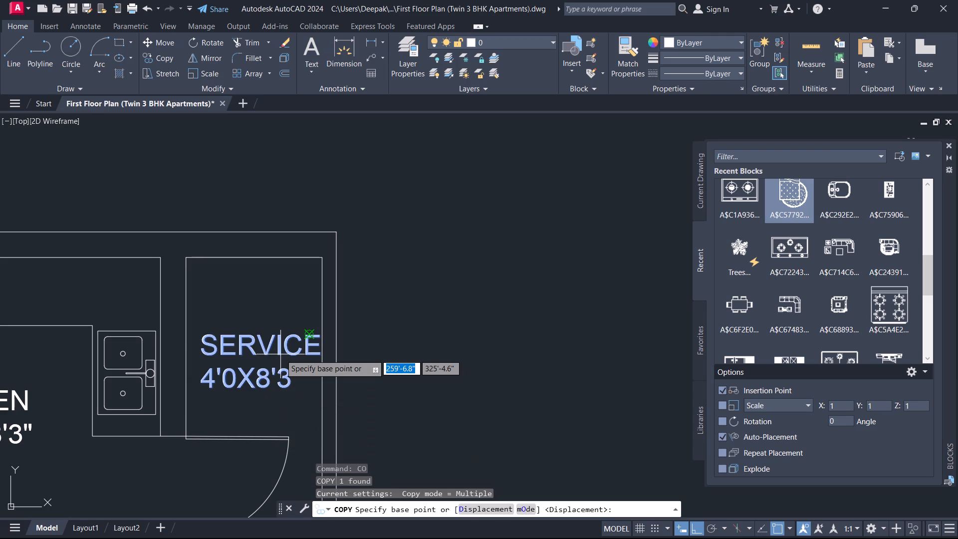
click(183, 258)
scroll(222, 321, up, 1)
scroll(220, 330, down, 4)
middle_drag(216, 395, 161, 168)
scroll(136, 439, up, 1)
middle_drag(132, 423, 150, 264)
scroll(187, 306, up, 1)
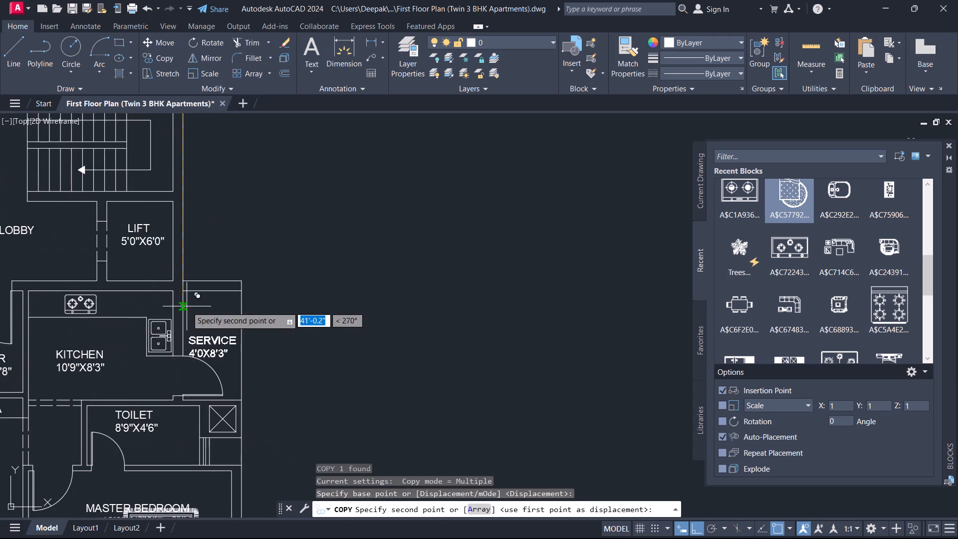
scroll(188, 307, up, 2)
click(171, 245)
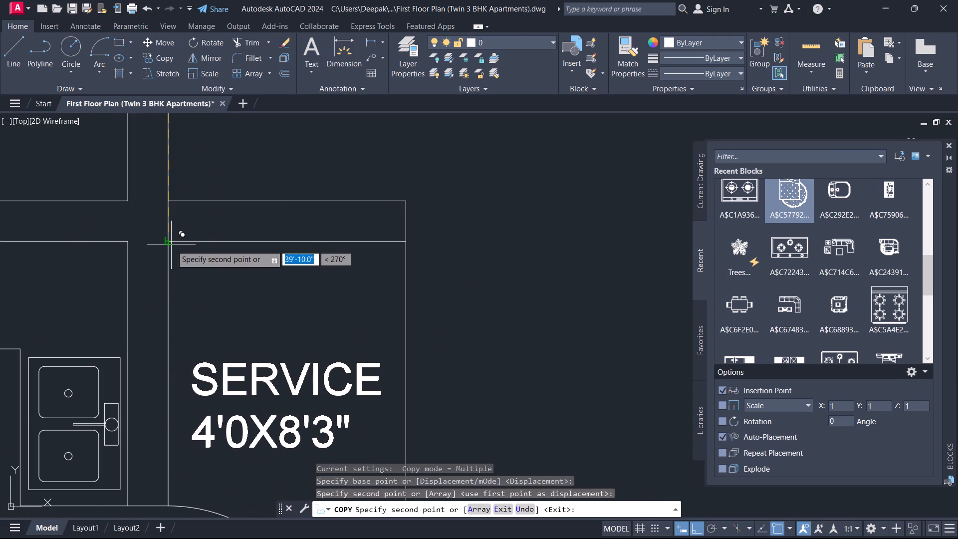
right_click(171, 245)
click(187, 269)
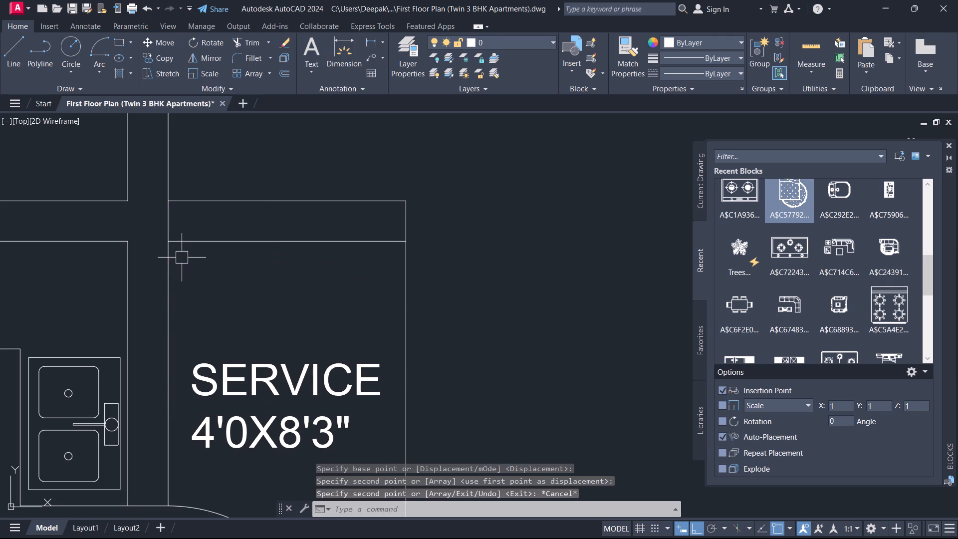
Trim the vertical line segment crossing the wall thickness at the upper corner of the lower unit's service area.
text(TR)
key(space)
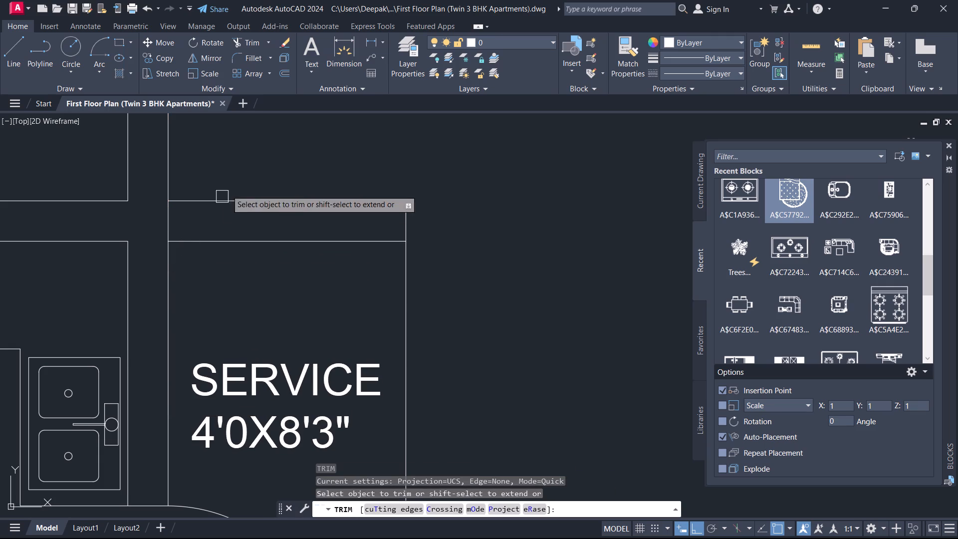
click(188, 213)
click(132, 225)
right_click(132, 224)
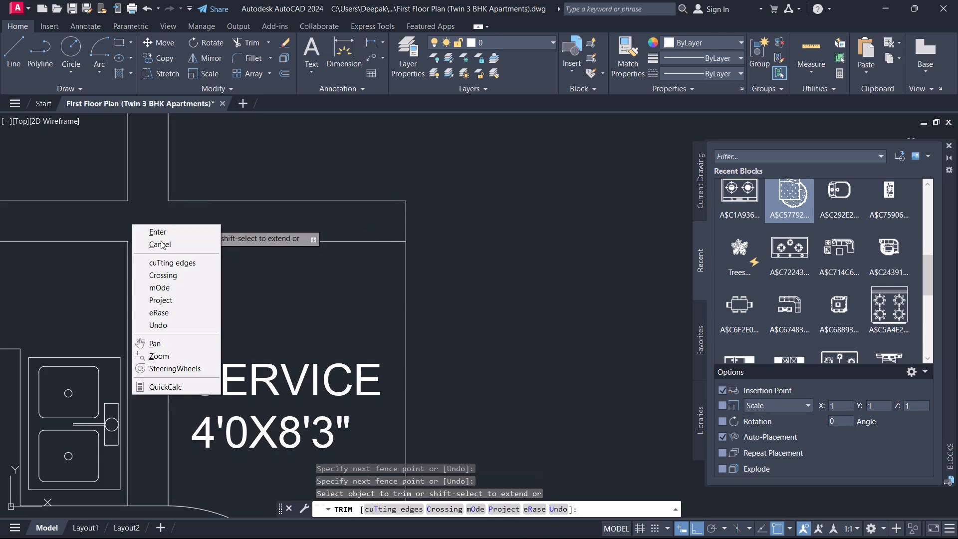
click(160, 240)
Draw a short line across the thickness of the lower unit's master bedroom outer wall, behind the bed.
scroll(185, 303, down, 3)
scroll(195, 320, up, 1)
middle_drag(210, 433, 236, 309)
scroll(236, 309, down, 1)
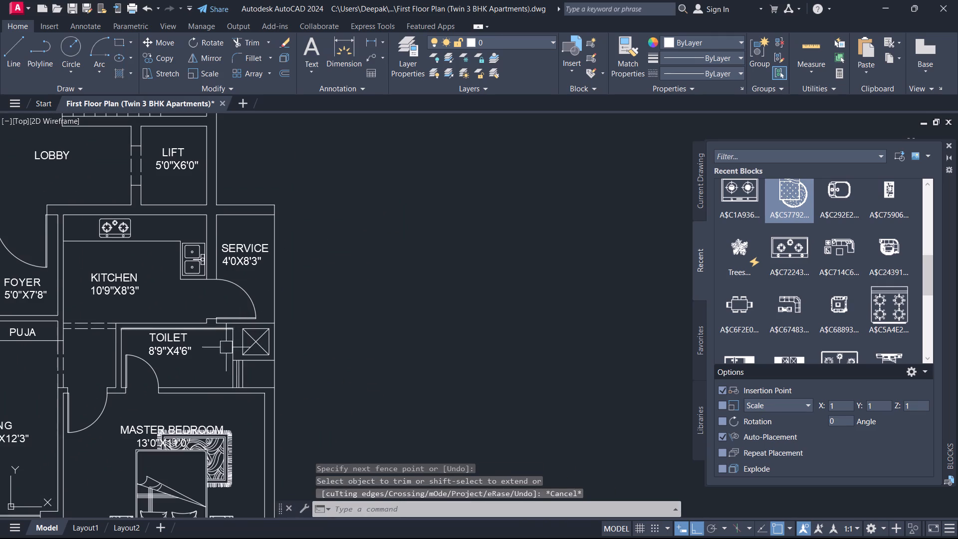
middle_drag(211, 427, 196, 331)
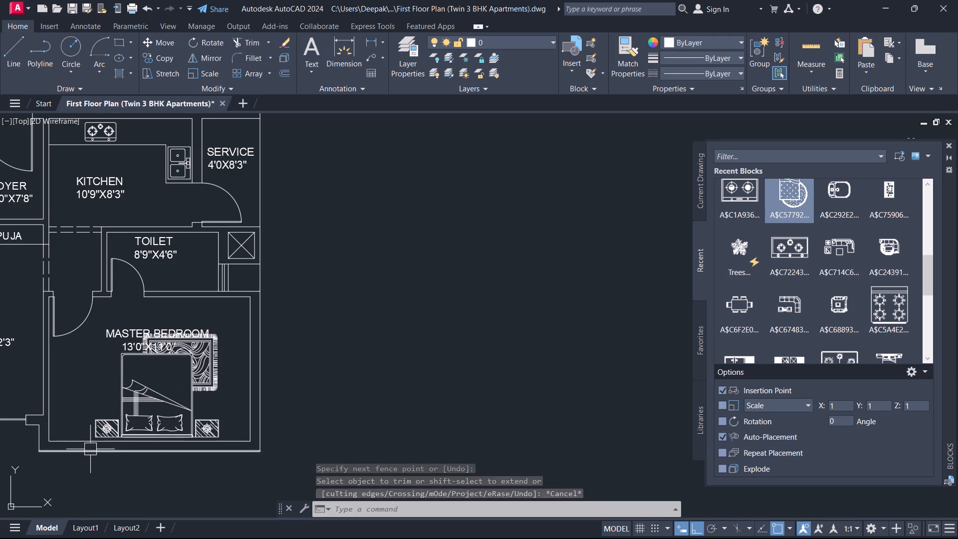
middle_drag(90, 449, 265, 448)
scroll(265, 448, down, 1)
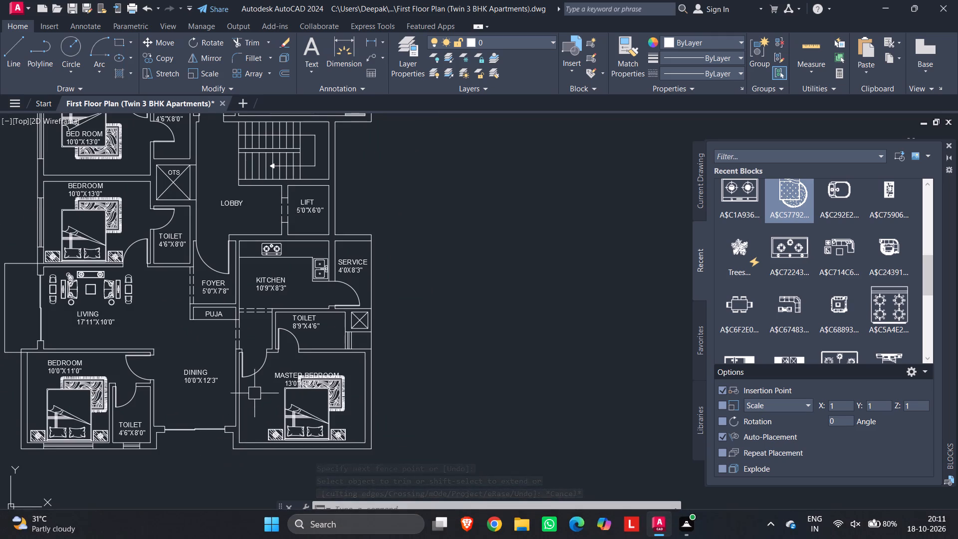
middle_drag(247, 403, 204, 366)
text(L)
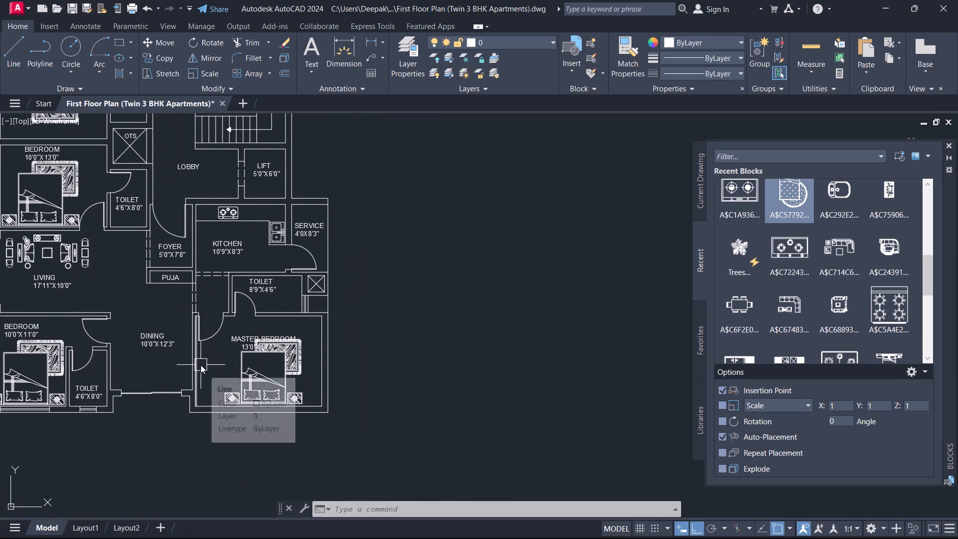
key(space)
scroll(314, 473, up, 3)
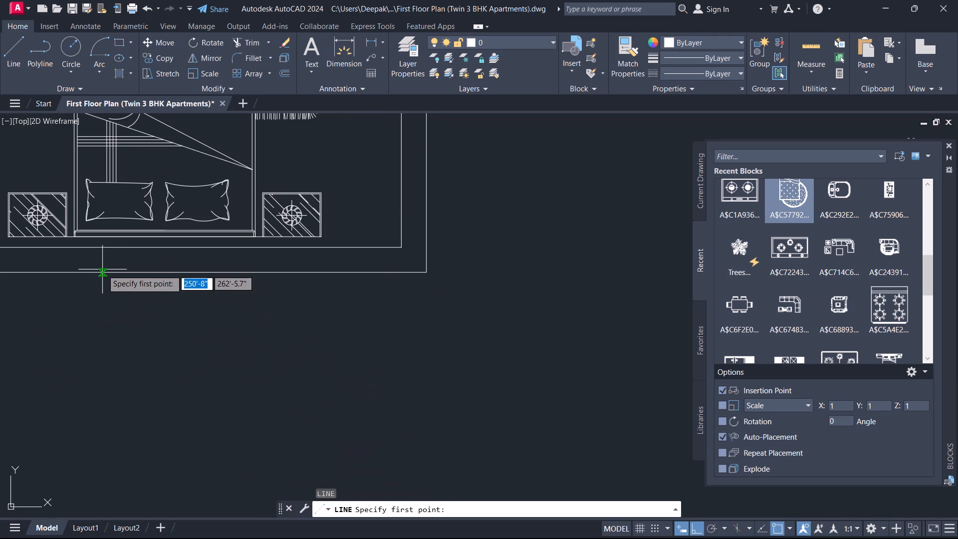
click(145, 248)
click(145, 276)
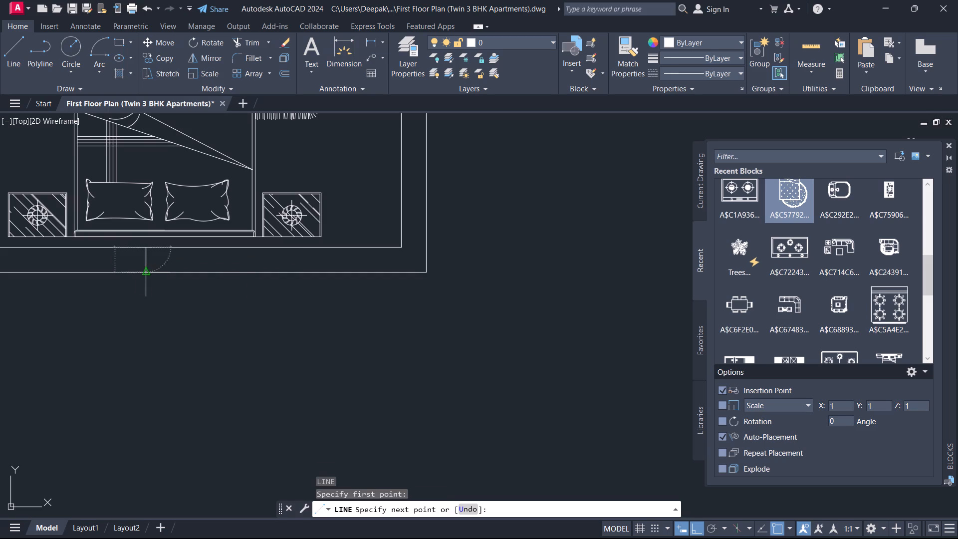
right_click(143, 276)
click(161, 293)
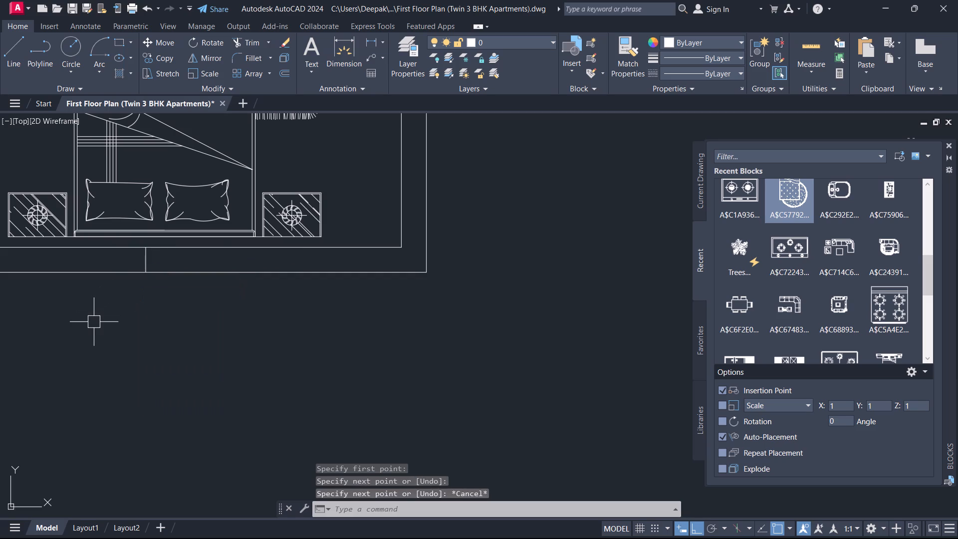
Offset the short wall line 3' to both sides to mark the window jambs.
text(O)
key(space)
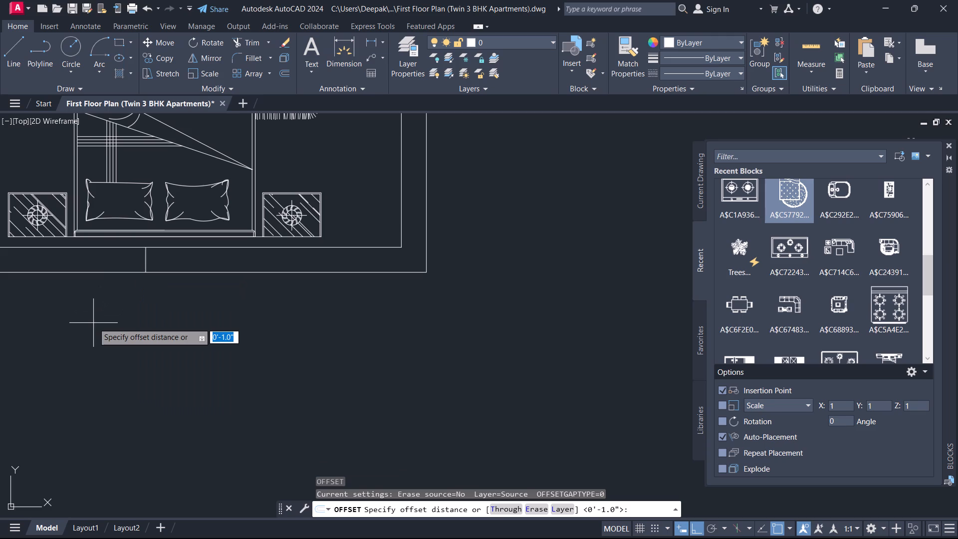
key(3)
key(apostrophe)
key(Return)
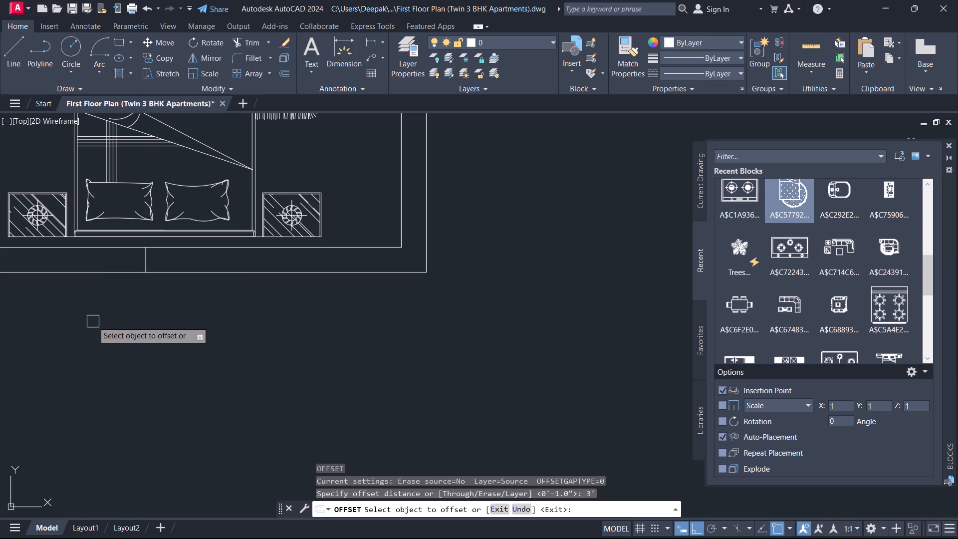
scroll(114, 319, up, 2)
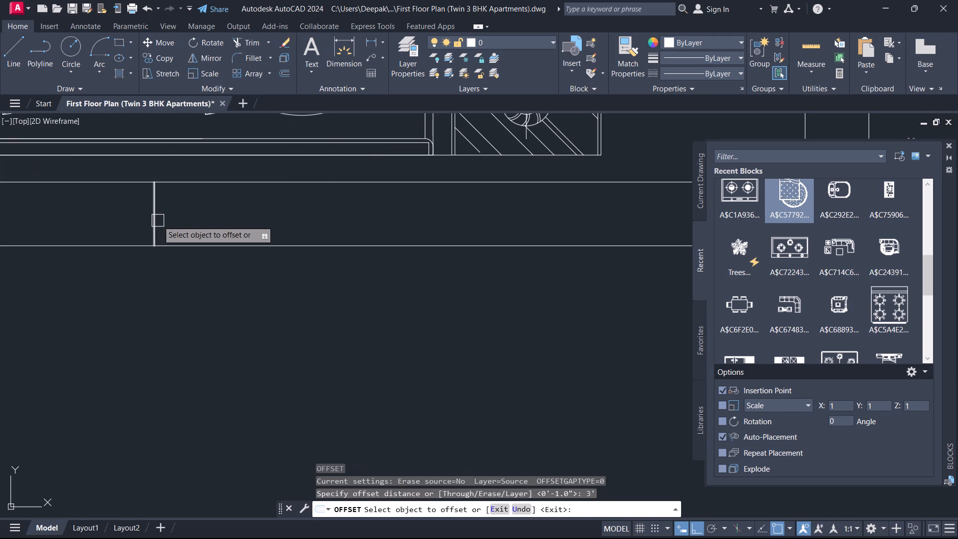
click(158, 221)
click(185, 221)
click(152, 212)
click(109, 218)
right_click(109, 218)
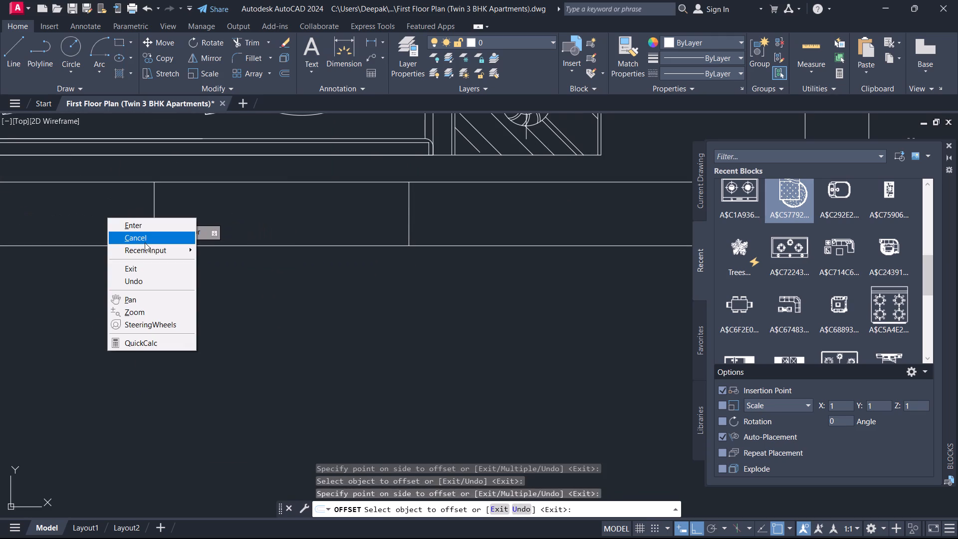
click(143, 238)
Delete the original centre line between the two window jambs.
scroll(145, 235, down, 2)
middle_drag(148, 233, 283, 272)
scroll(255, 265, up, 2)
click(299, 267)
click(263, 250)
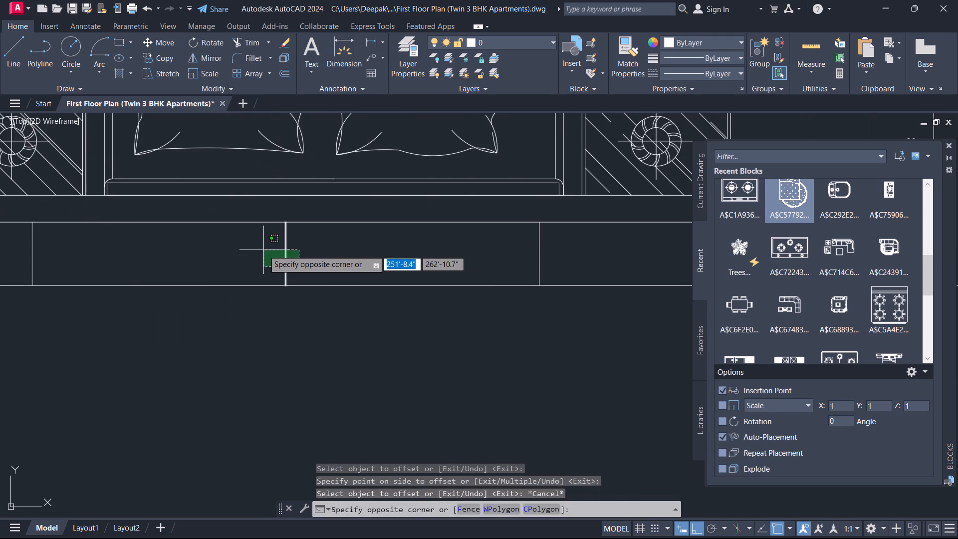
key(Delete)
Draw a line joining the midpoints of the two window jambs in the master bedroom wall.
text(L)
key(space)
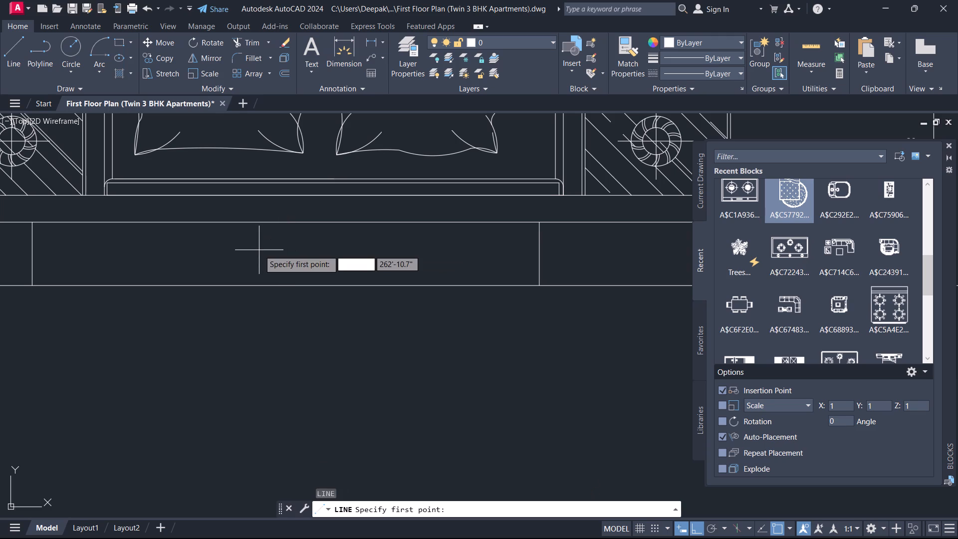
click(538, 252)
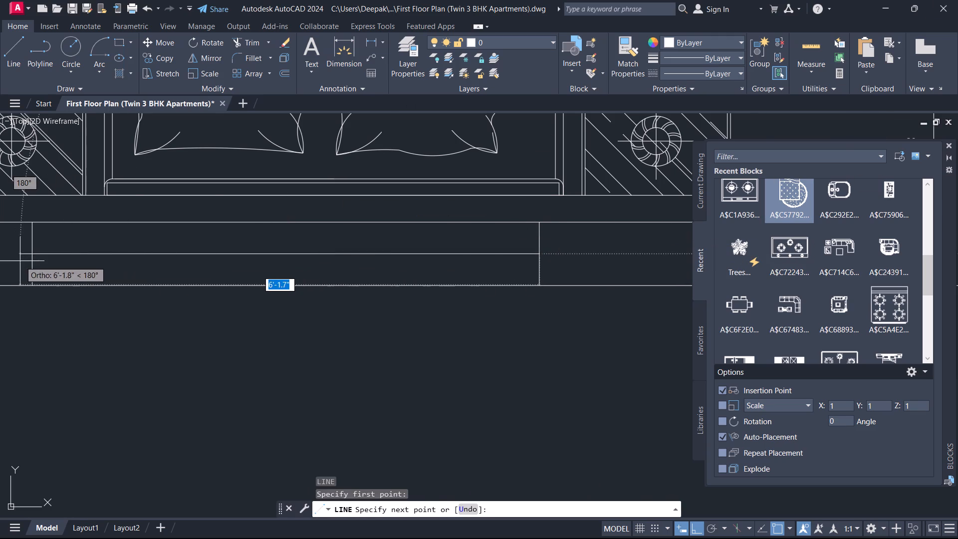
click(28, 251)
right_click(52, 263)
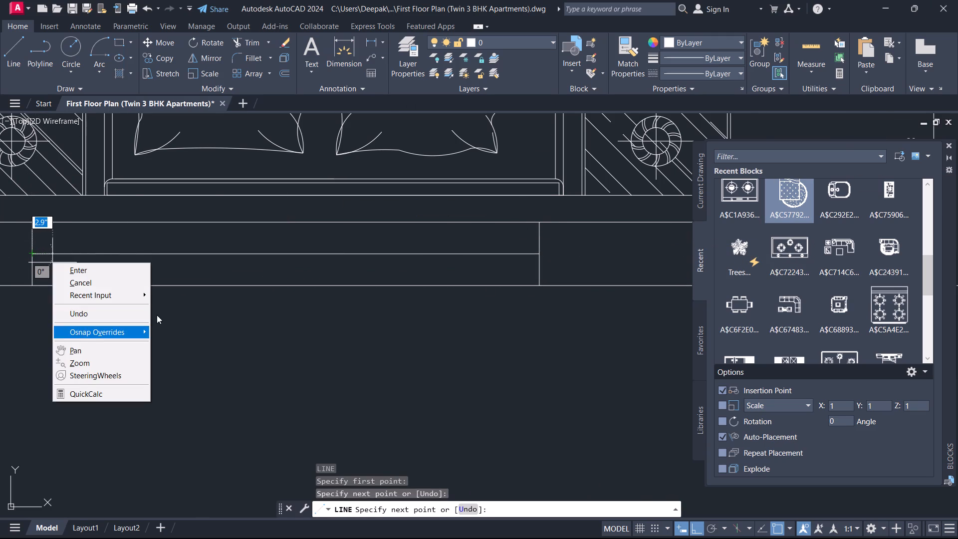
click(87, 284)
Offset the window's middle line 1" to both sides to form the glazing lines.
scroll(158, 316, down, 1)
middle_drag(157, 316, 426, 339)
scroll(420, 339, down, 3)
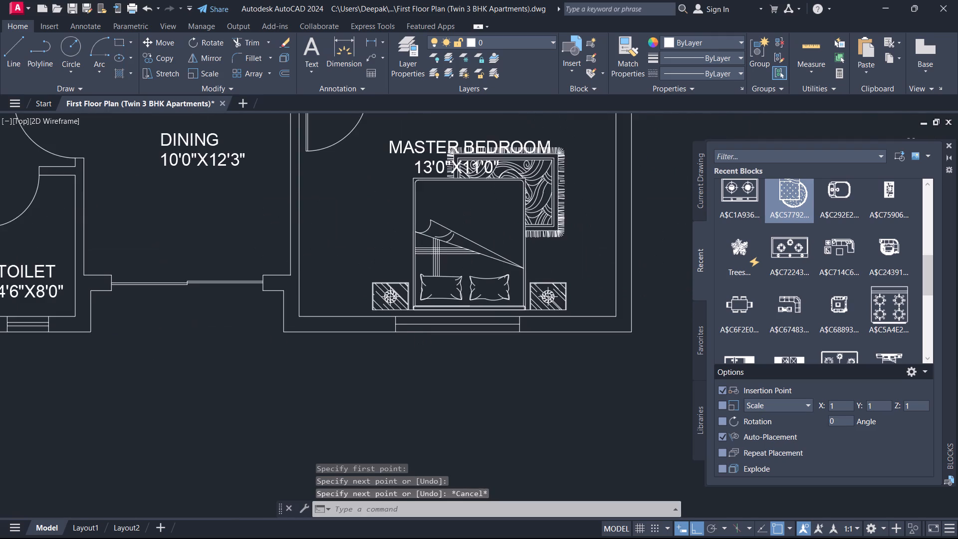
scroll(429, 334, up, 1)
scroll(433, 375, up, 1)
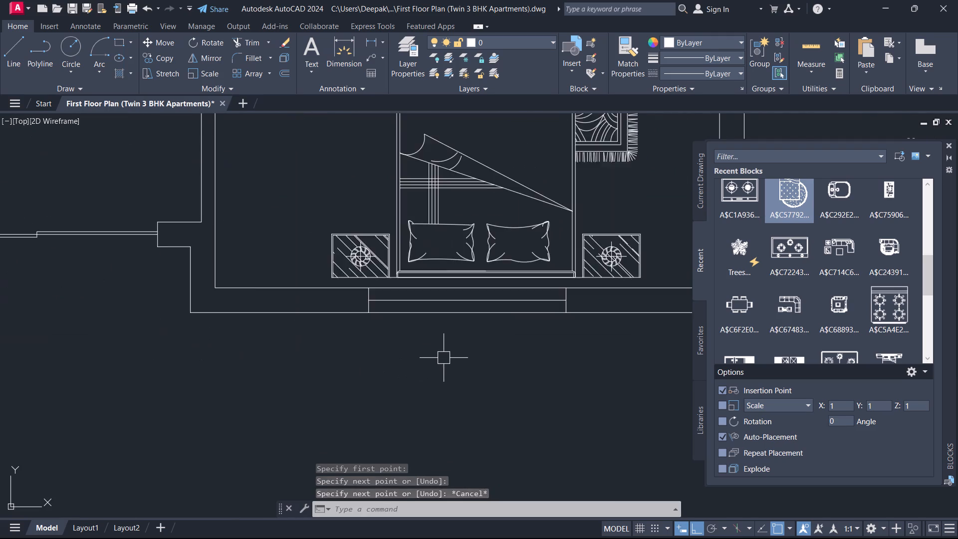
scroll(444, 357, up, 2)
middle_drag(445, 354, 355, 445)
text(O)
key(space)
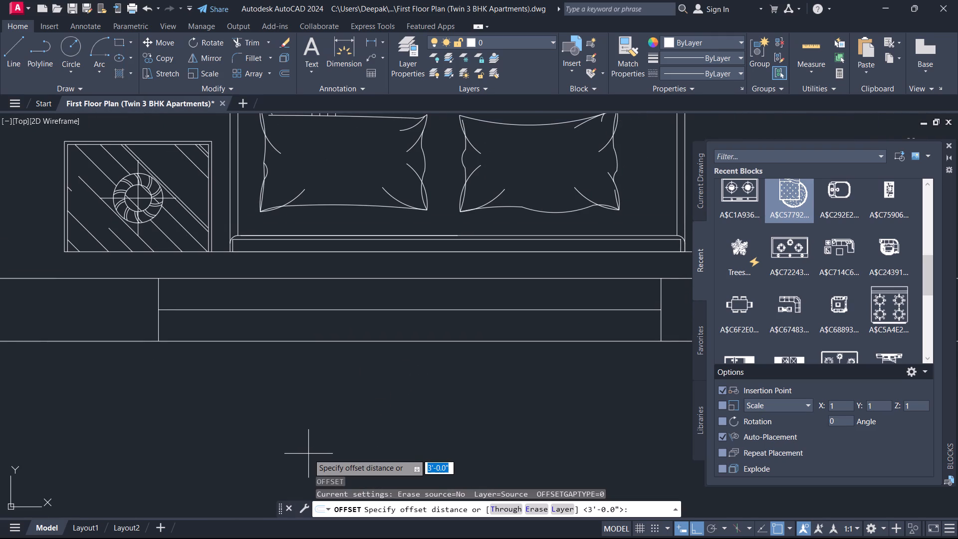
key(1)
key(Return)
scroll(308, 454, up, 1)
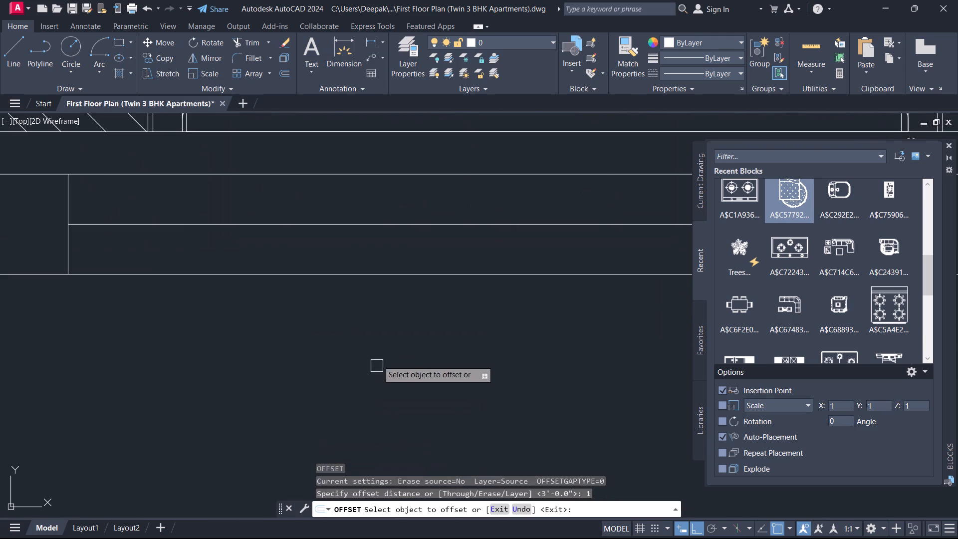
scroll(357, 254, down, 2)
middle_drag(354, 252, 122, 340)
scroll(114, 343, up, 2)
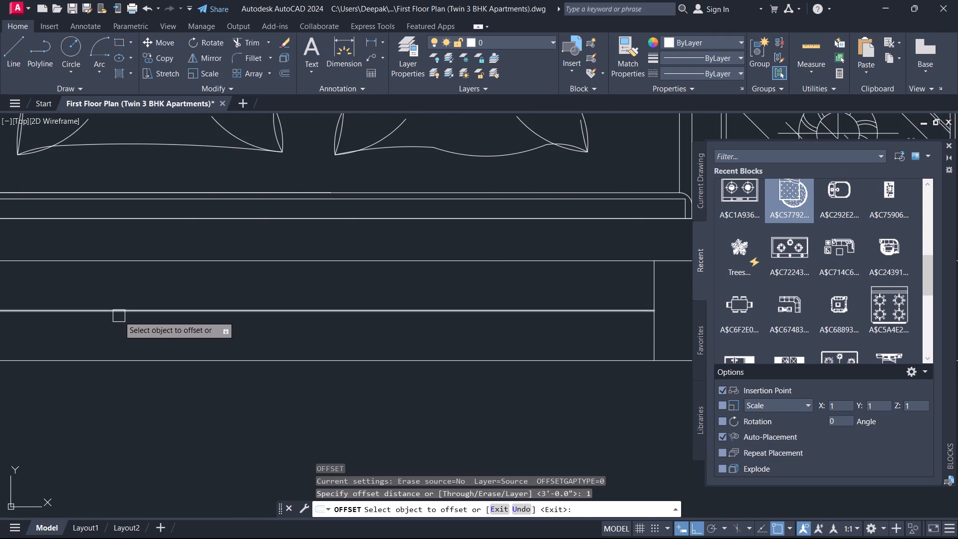
click(119, 316)
click(123, 292)
click(125, 314)
click(123, 328)
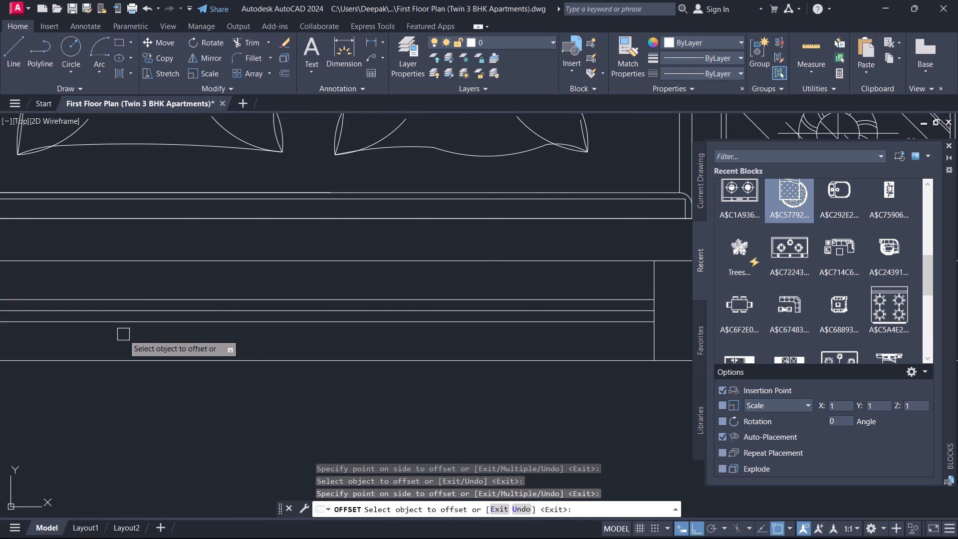
right_click(123, 334)
click(142, 357)
Delete the original middle line between the two glazing lines of the master bedroom window.
middle_drag(220, 354, 344, 366)
scroll(232, 352, down, 2)
scroll(338, 348, up, 6)
drag(319, 369, 313, 366)
click(227, 302)
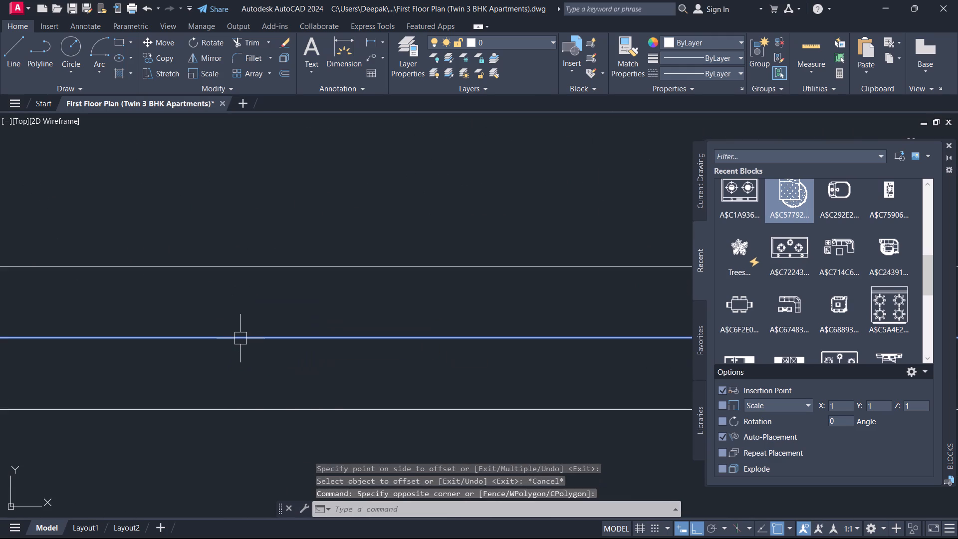
key(Delete)
Examine the master bedroom window alongside the lower unit's other bedroom and toilet windows.
scroll(240, 341, down, 3)
scroll(237, 349, up, 1)
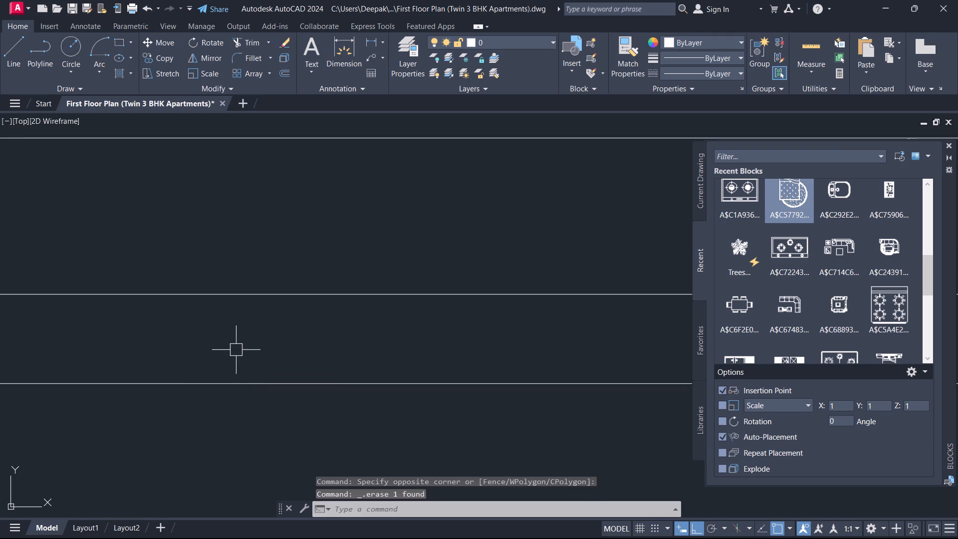
scroll(235, 354, down, 4)
scroll(155, 425, up, 1)
middle_drag(155, 425, 211, 406)
scroll(196, 409, down, 3)
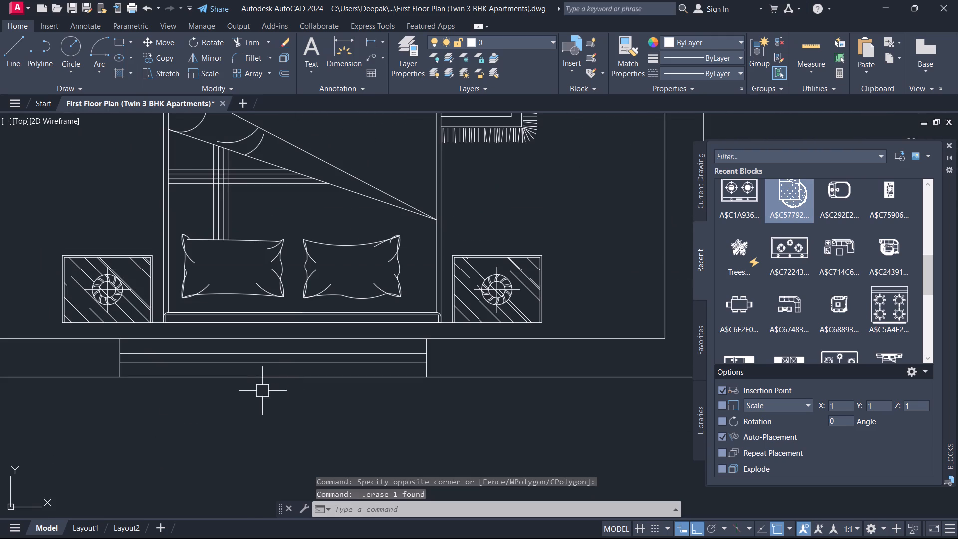
scroll(122, 355, down, 4)
middle_drag(121, 355, 425, 361)
scroll(121, 355, up, 2)
middle_drag(85, 297, 300, 337)
scroll(300, 337, down, 1)
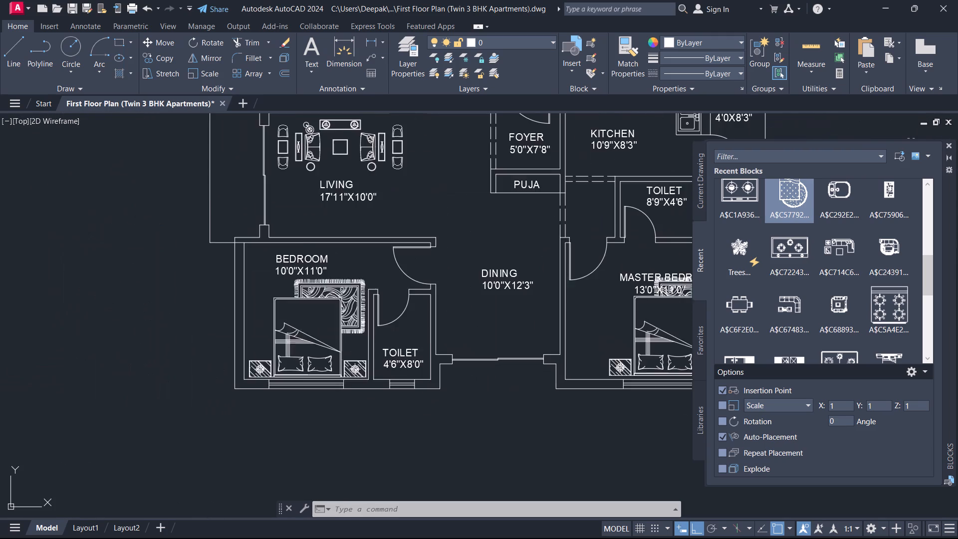
Examine the outer walls of the lower unit's bedroom and the upper unit's living room and bedroom to compare their windows.
scroll(276, 316, up, 1)
middle_drag(243, 294, 223, 378)
scroll(217, 371, up, 1)
scroll(188, 282, up, 1)
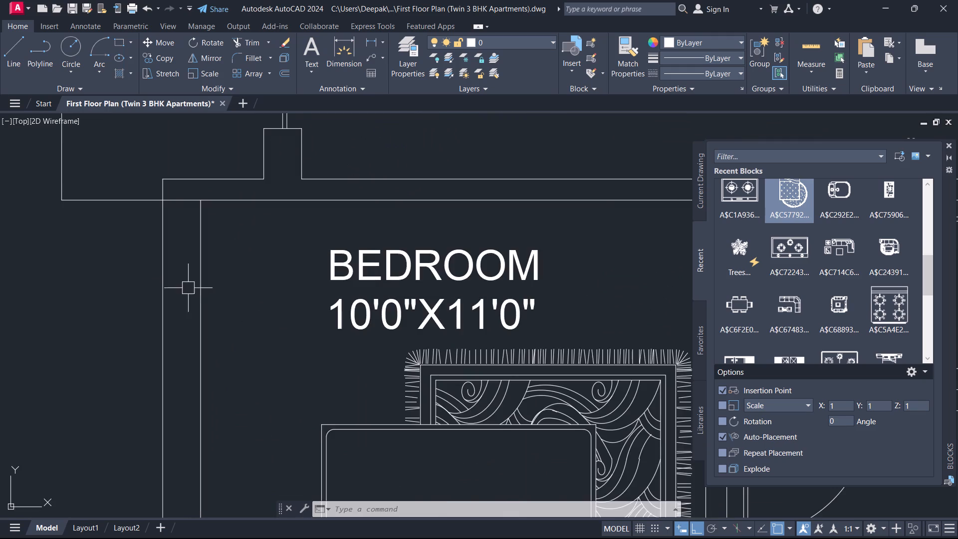
scroll(262, 303, down, 2)
middle_drag(269, 357, 262, 284)
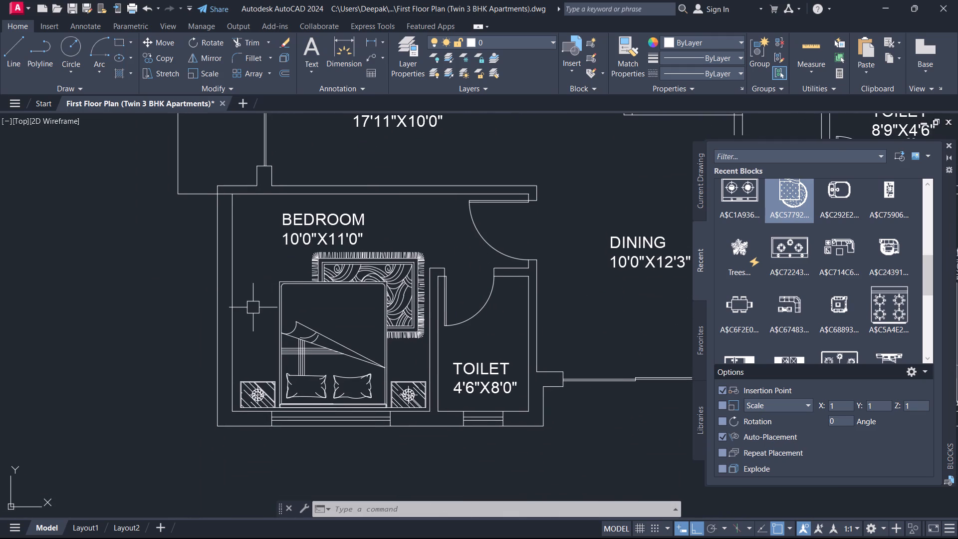
scroll(258, 317, down, 3)
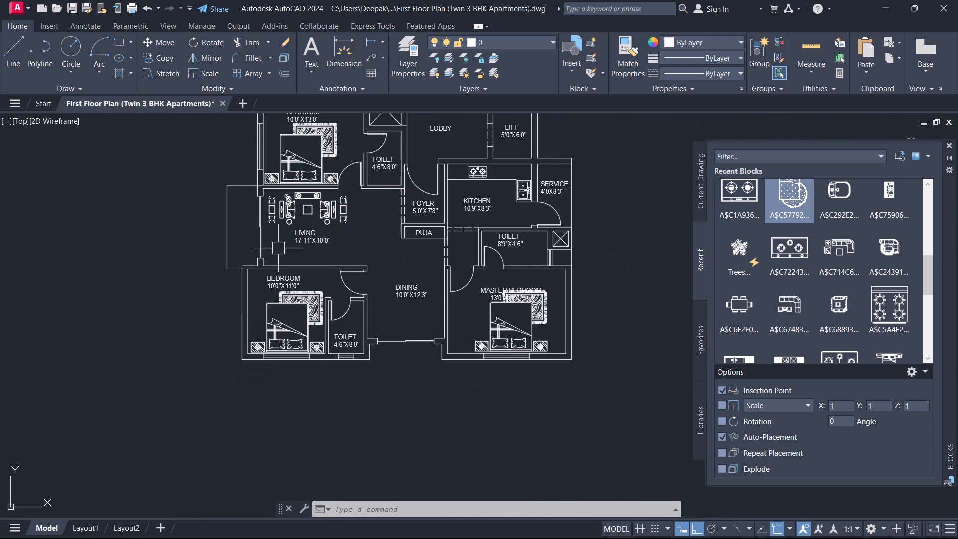
middle_drag(286, 235, 262, 490)
scroll(207, 237, up, 2)
middle_drag(207, 237, 176, 309)
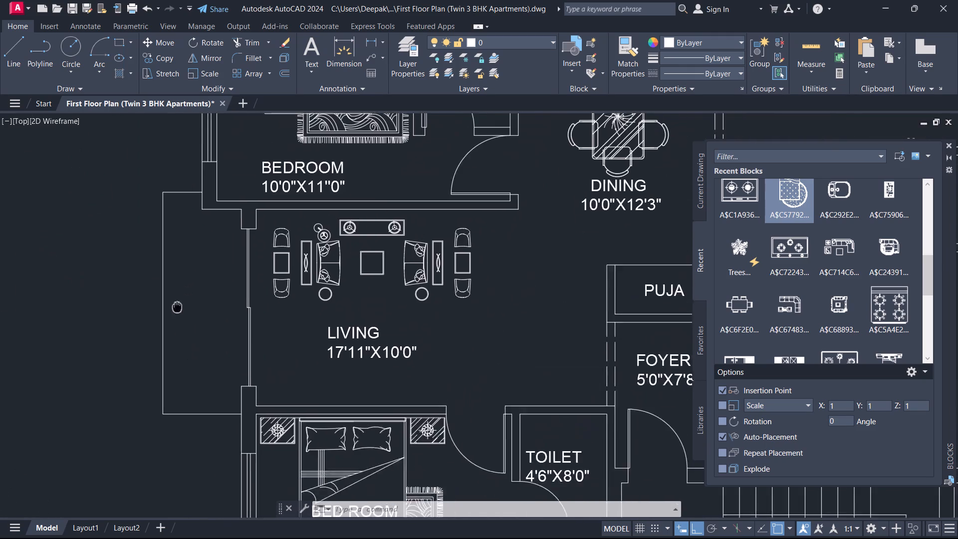
middle_drag(176, 309, 159, 342)
scroll(172, 276, down, 2)
middle_drag(195, 225, 191, 297)
scroll(178, 243, up, 1)
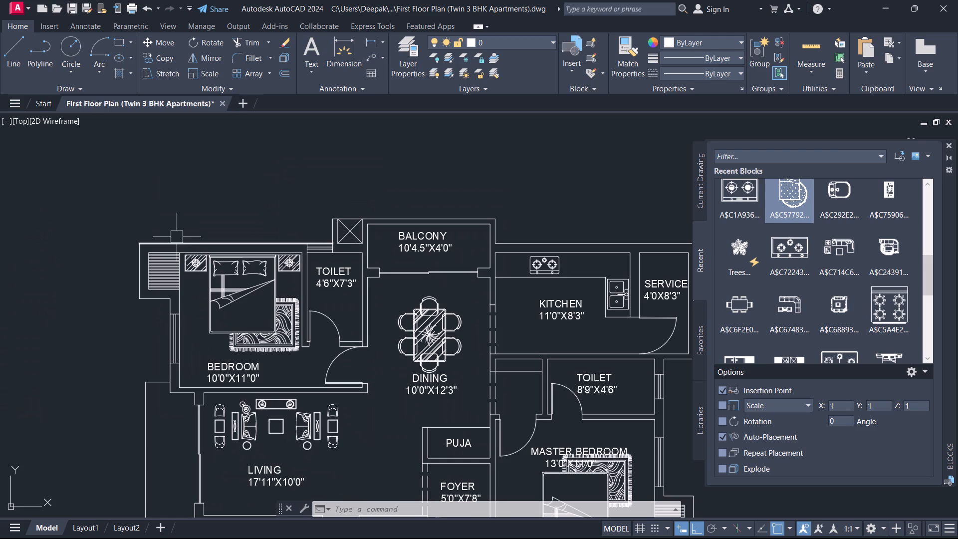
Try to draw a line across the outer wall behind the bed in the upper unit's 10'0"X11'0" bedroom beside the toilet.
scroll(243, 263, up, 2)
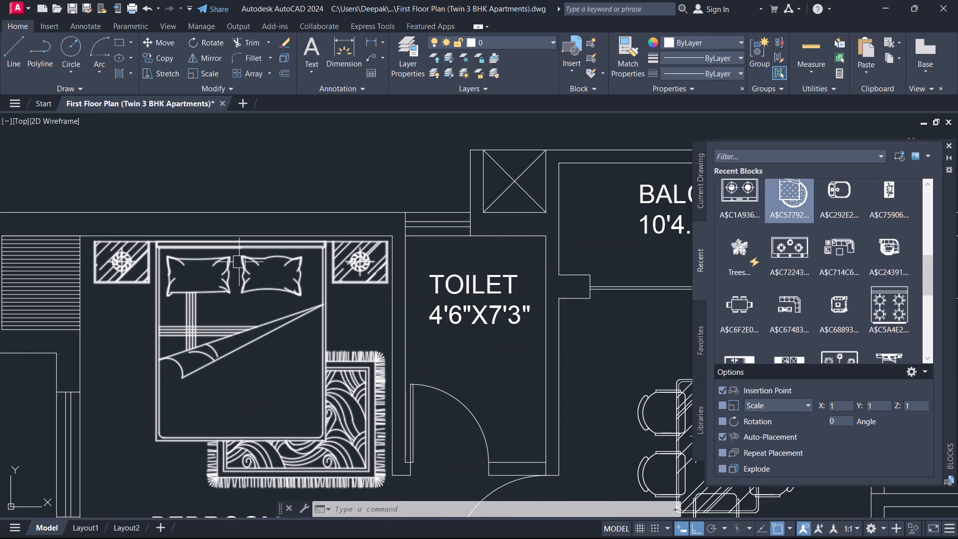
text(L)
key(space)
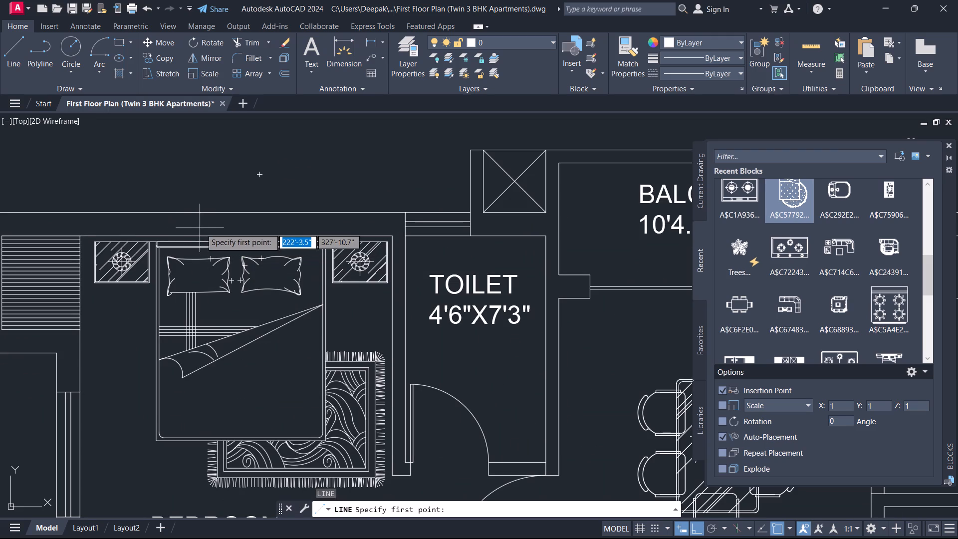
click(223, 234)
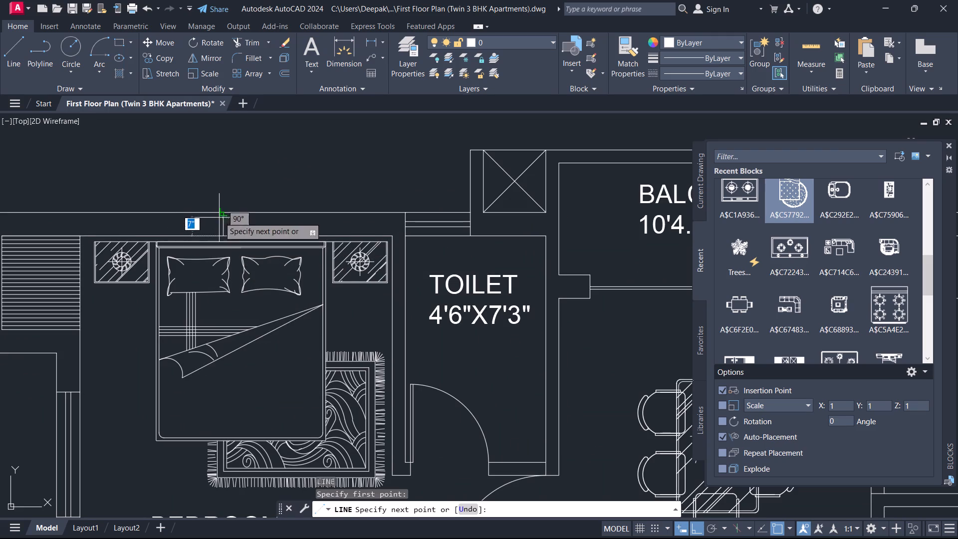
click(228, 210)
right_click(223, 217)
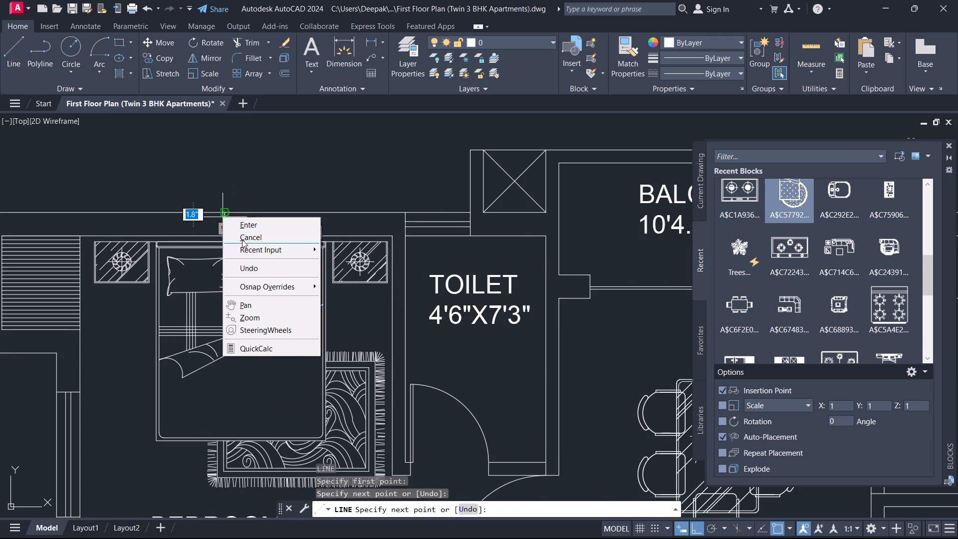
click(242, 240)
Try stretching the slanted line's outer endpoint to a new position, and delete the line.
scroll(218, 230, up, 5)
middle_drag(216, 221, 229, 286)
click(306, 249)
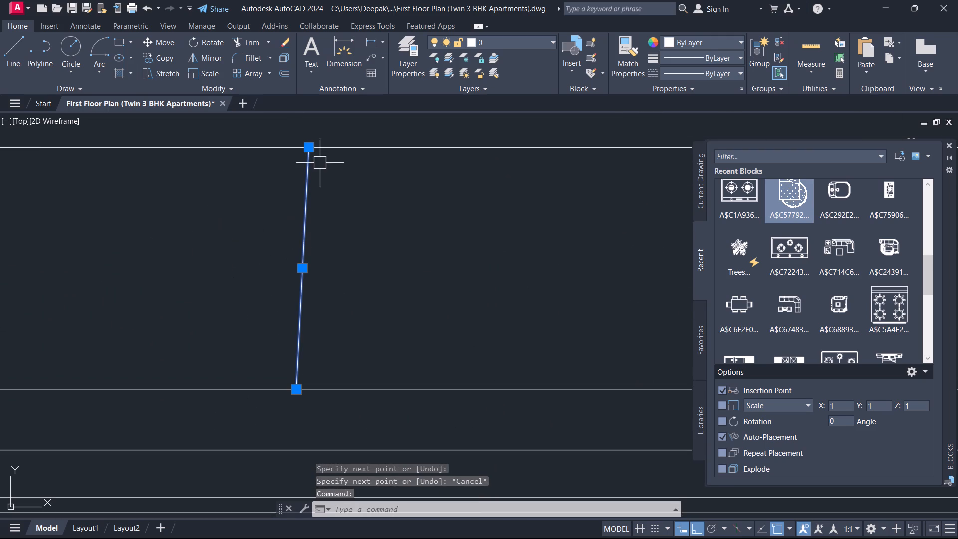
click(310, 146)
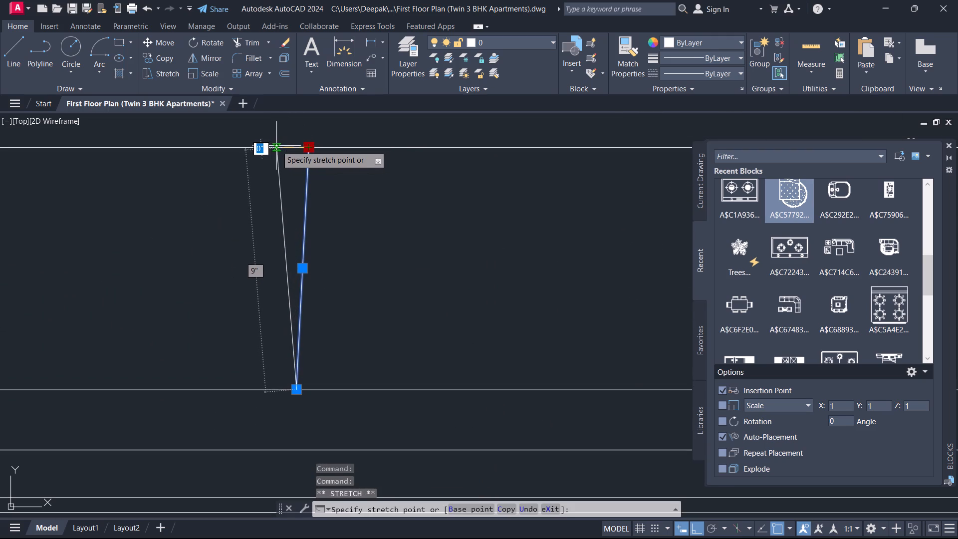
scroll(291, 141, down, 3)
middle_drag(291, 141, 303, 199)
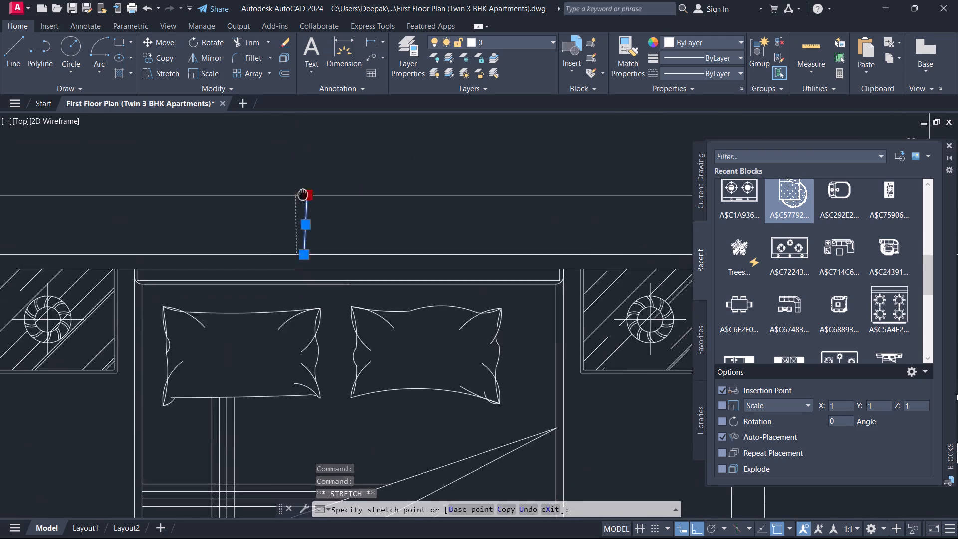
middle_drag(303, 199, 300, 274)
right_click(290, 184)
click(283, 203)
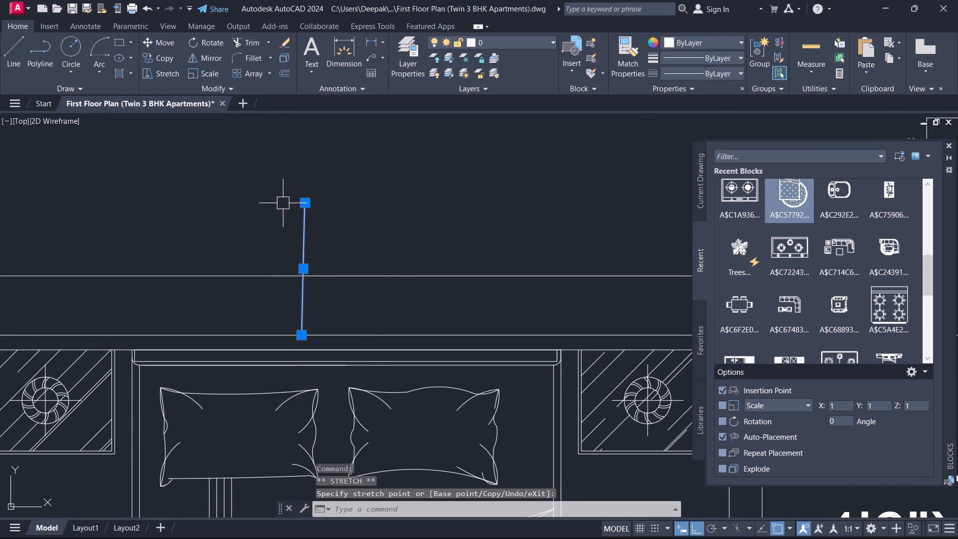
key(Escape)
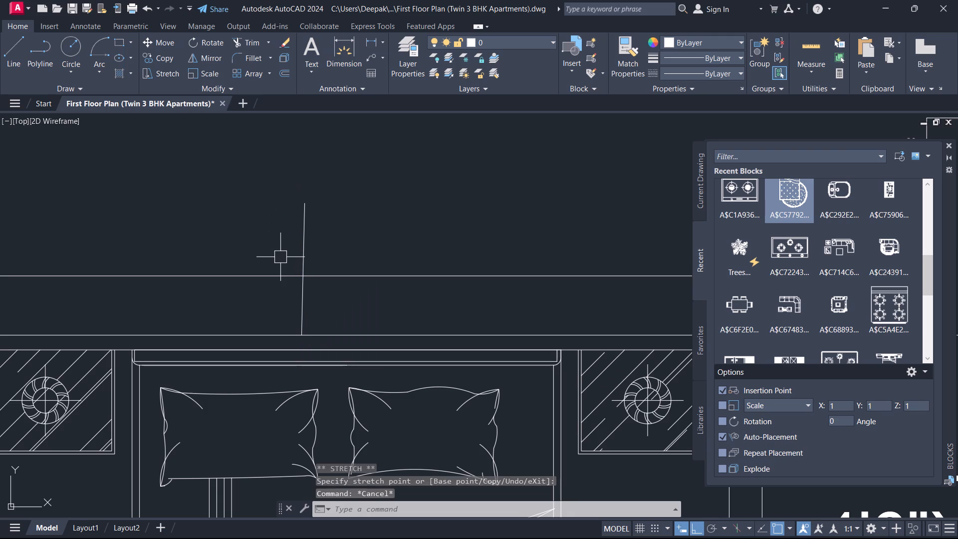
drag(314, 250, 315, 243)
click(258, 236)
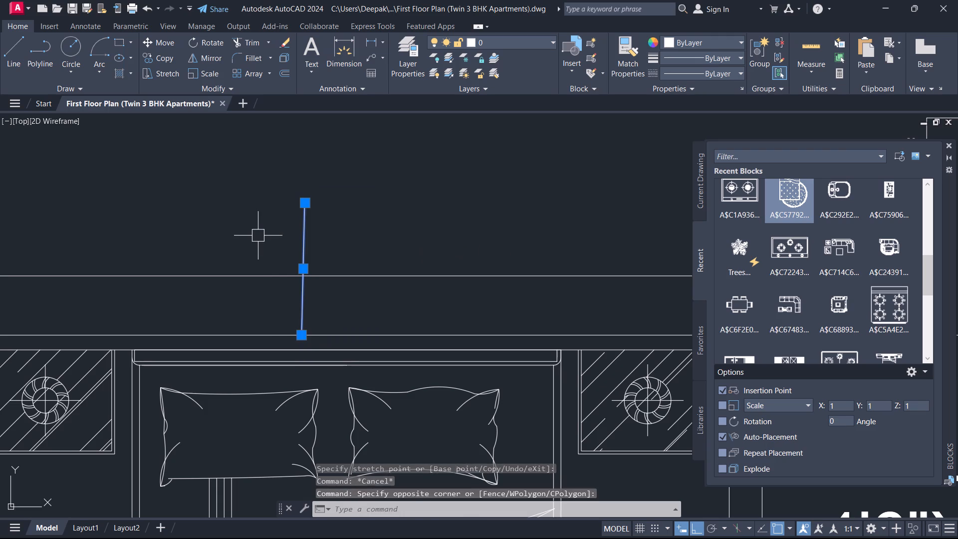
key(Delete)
Draw a perpendicular line across the outer wall behind the upper bedroom's bed as the window's centre line.
text(L)
key(space)
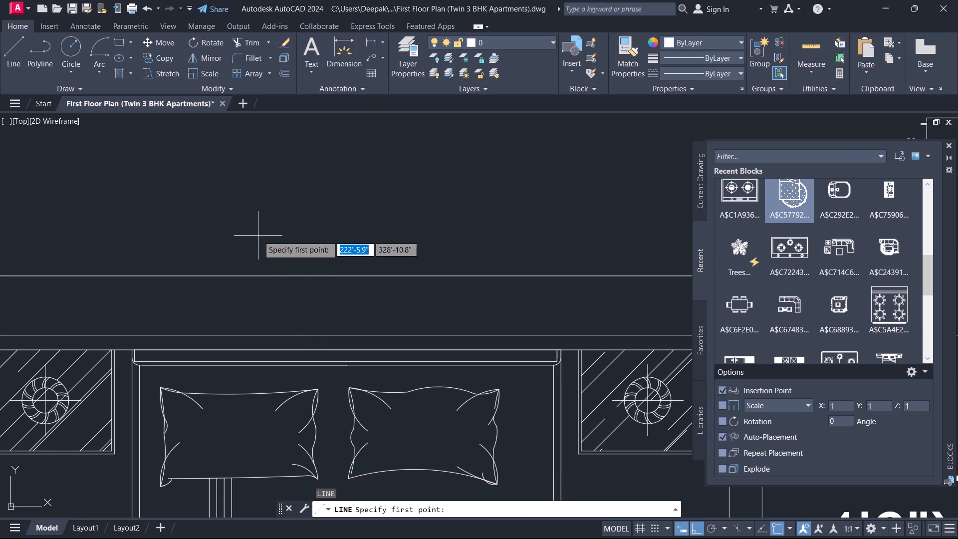
click(329, 332)
click(328, 275)
right_click(328, 275)
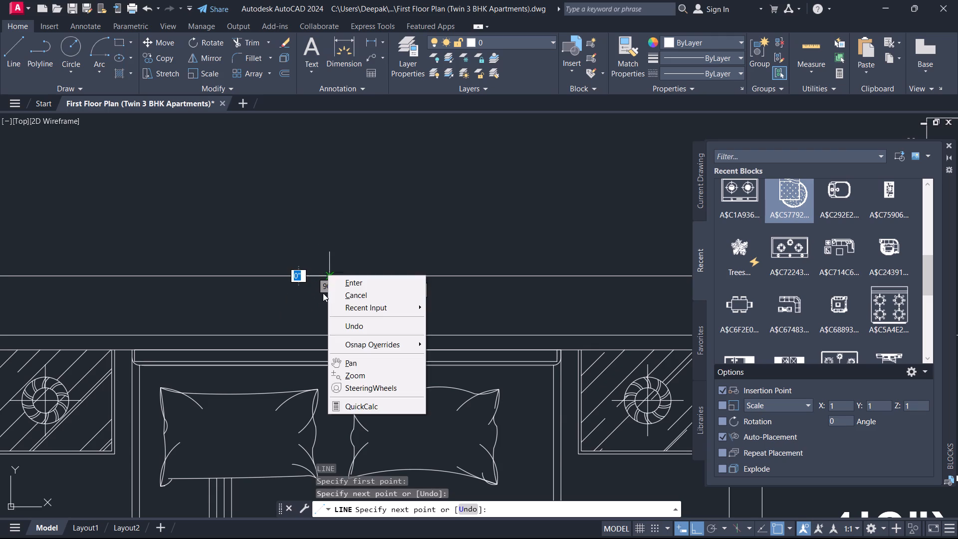
click(340, 287)
Offset the wall's centre line 3' to both sides to form the window jambs.
click(333, 299)
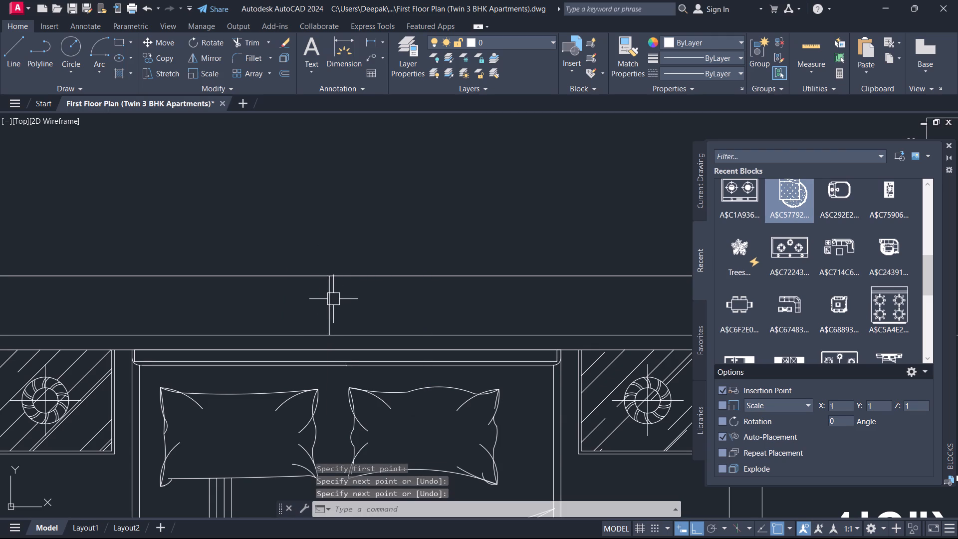
key(o)
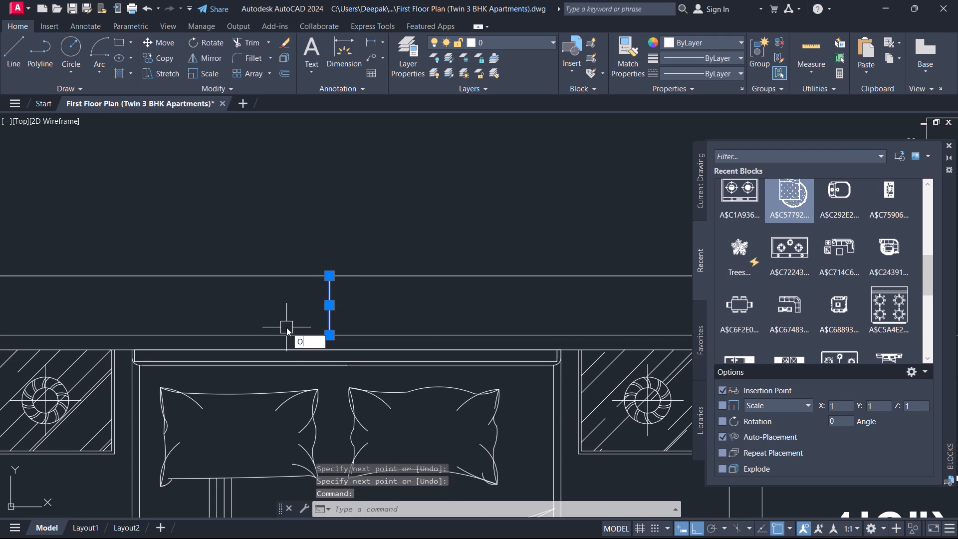
key(space)
text(10)
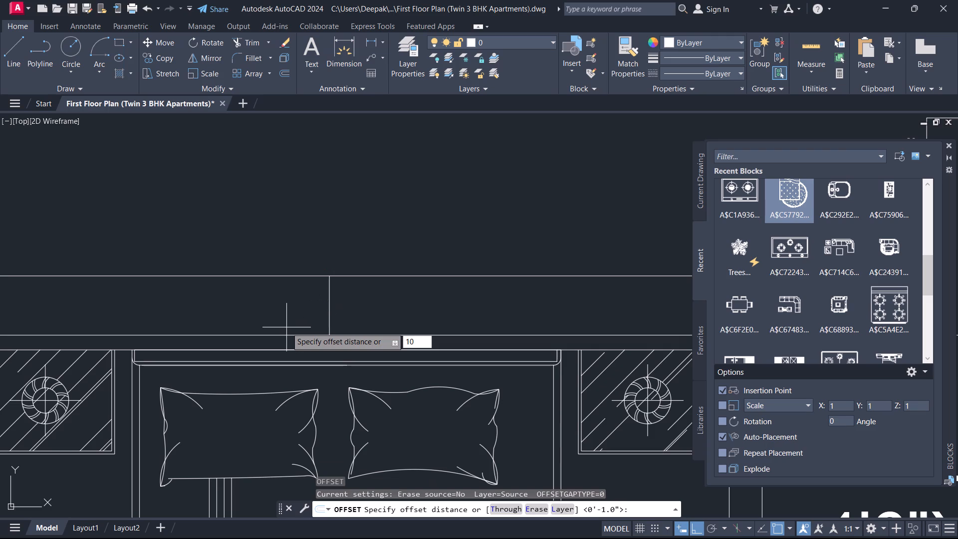
key(BackSpace)
key(BackSpace)
text(3')
key(Return)
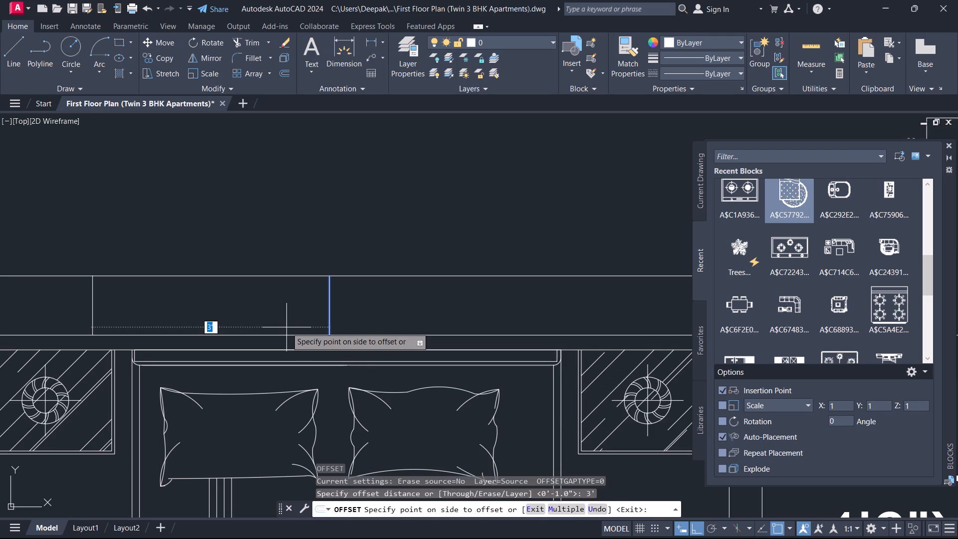
click(159, 315)
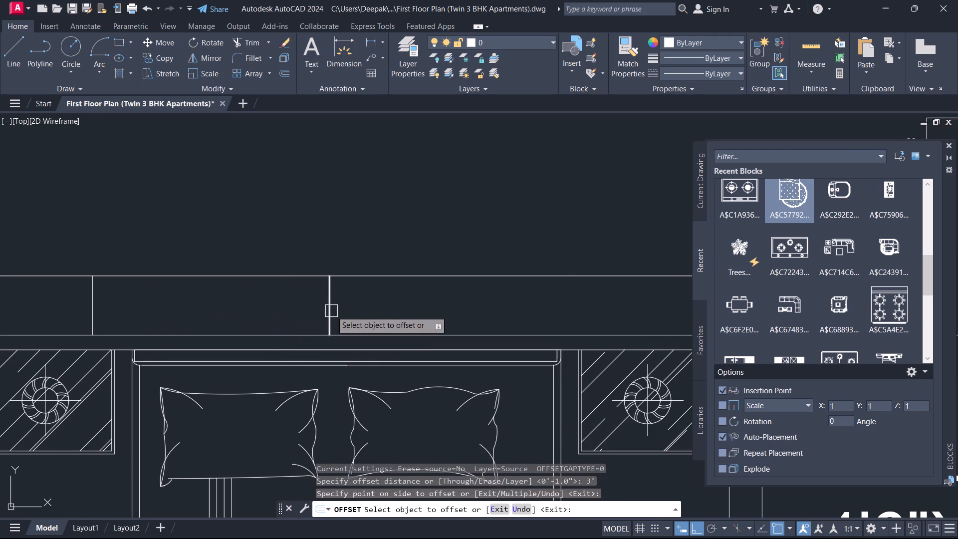
click(332, 310)
click(386, 317)
right_click(386, 317)
click(415, 336)
Delete the centre line between the two window jambs.
drag(391, 307, 386, 307)
click(308, 308)
key(Delete)
Draw a line joining the midpoints of the two window jambs in the upper bedroom's outer wall.
text(L)
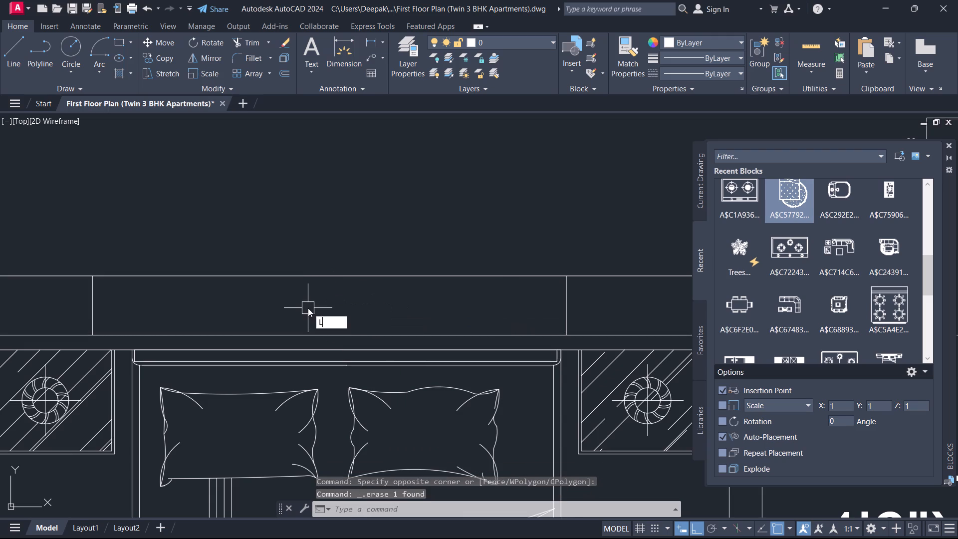
key(space)
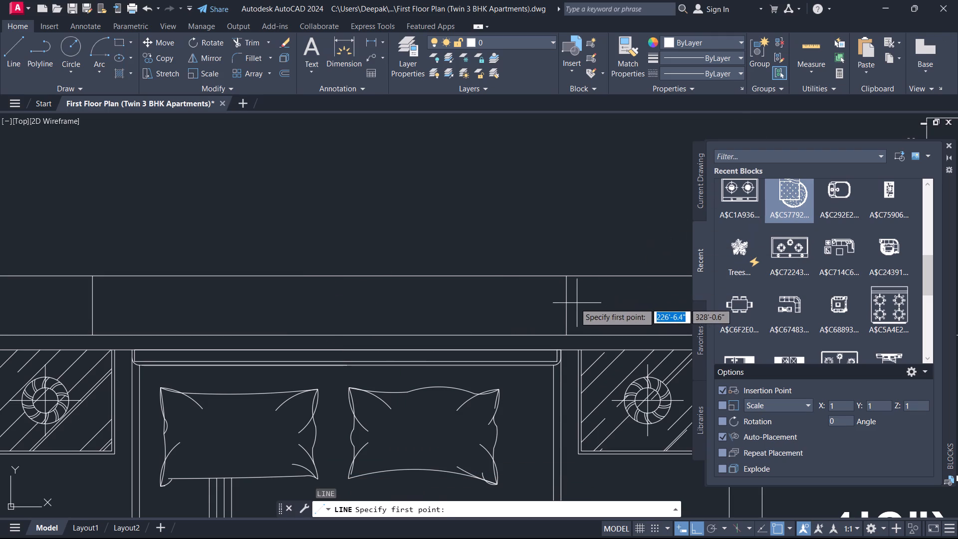
click(571, 306)
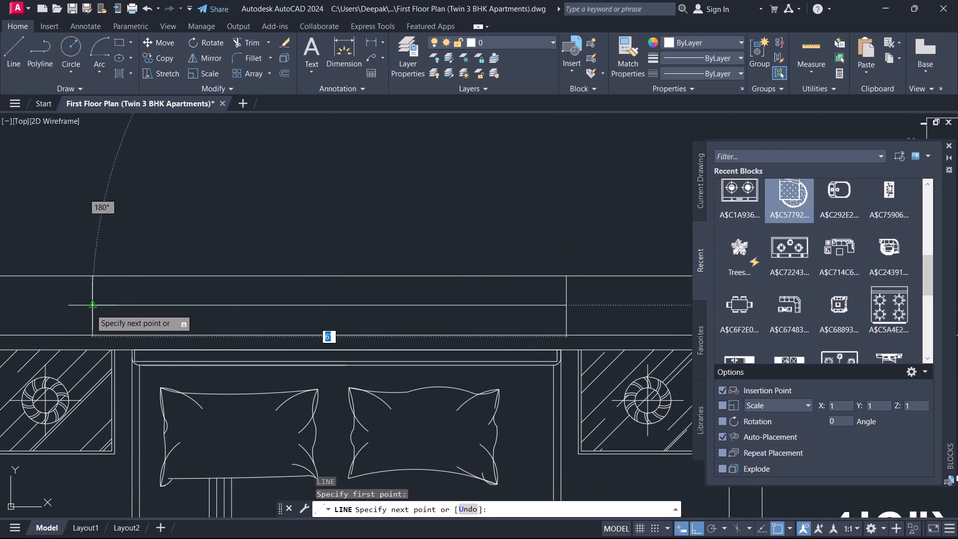
click(93, 309)
right_click(93, 309)
click(120, 328)
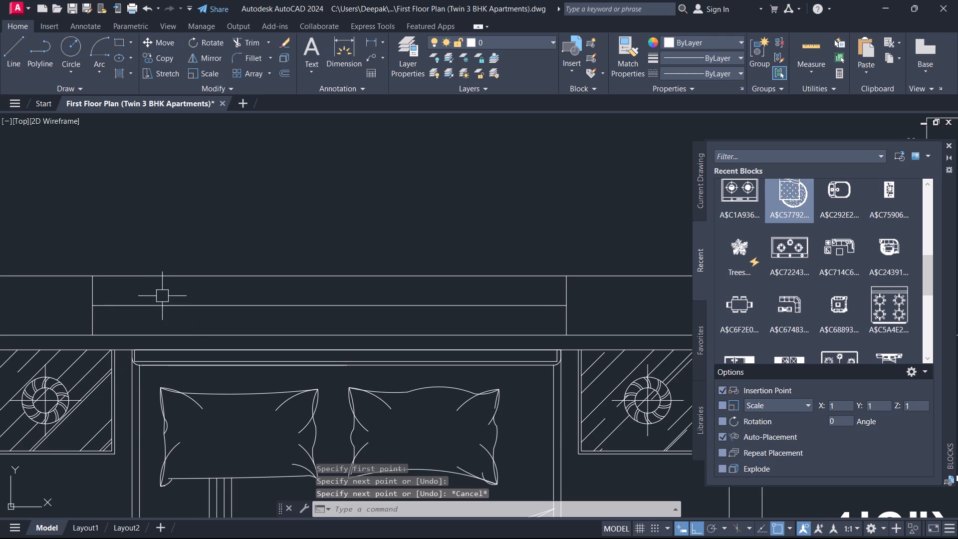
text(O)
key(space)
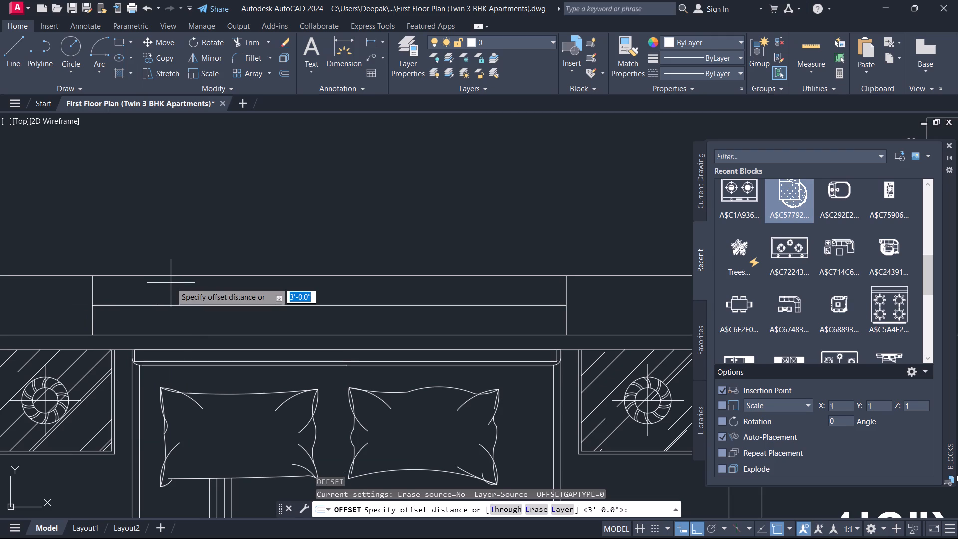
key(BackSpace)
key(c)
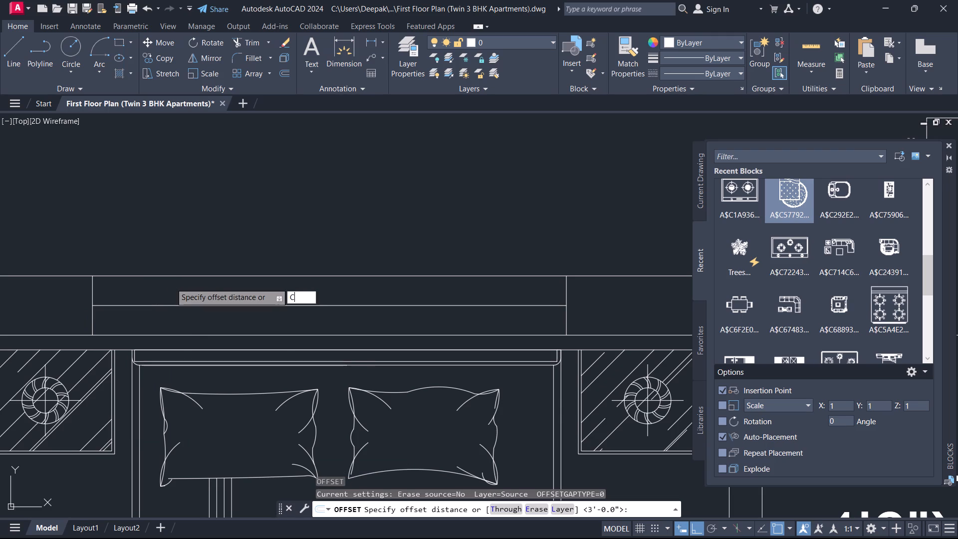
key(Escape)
Offset the window's middle line 1" to both sides to form the glazing lines.
text(O)
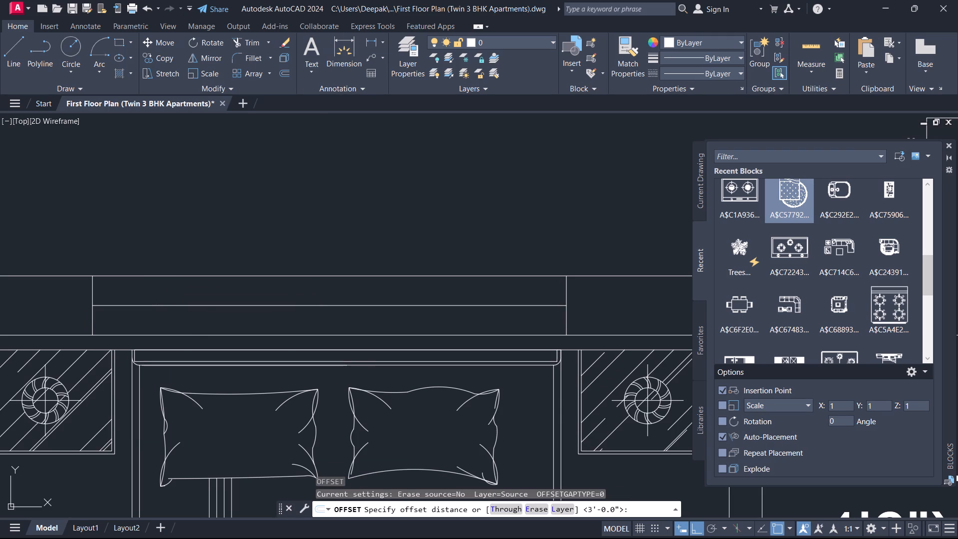
key(space)
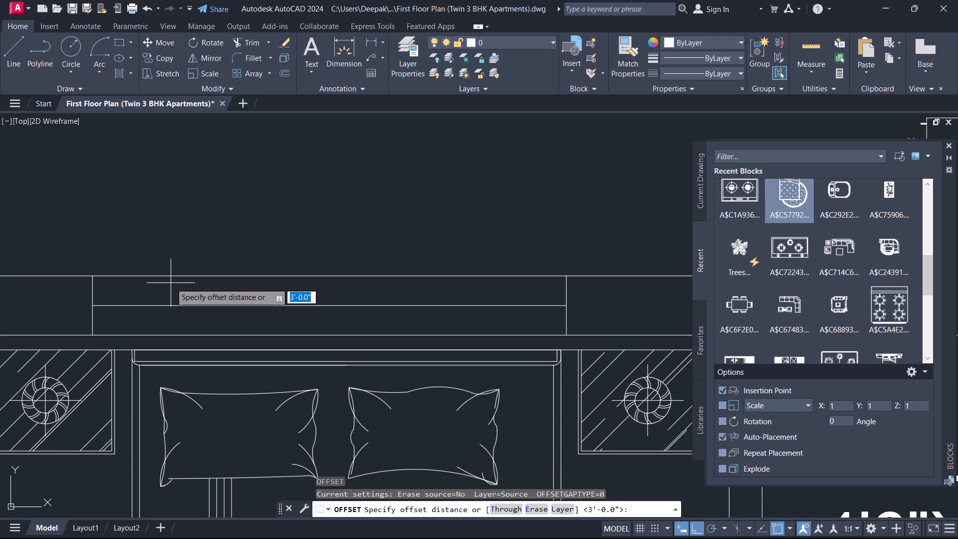
key(1)
key(Return)
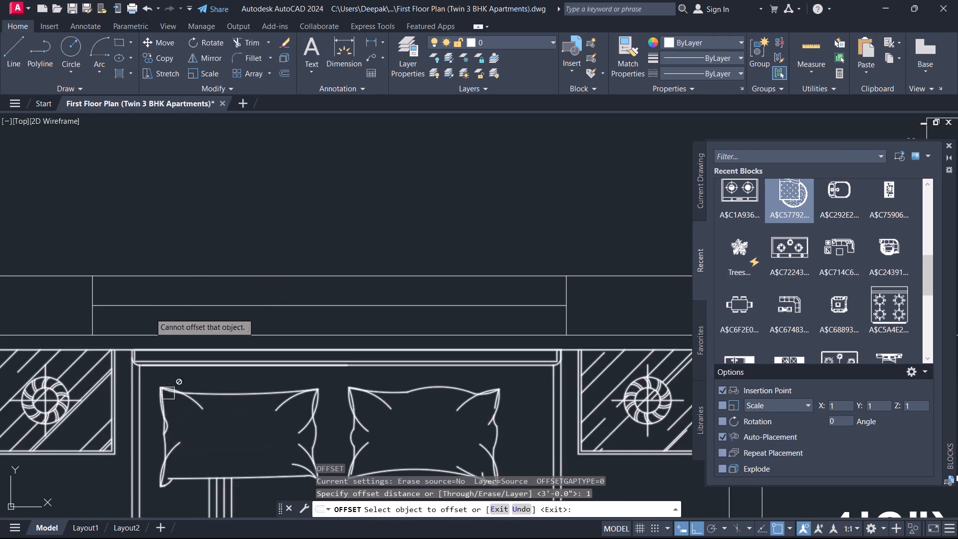
scroll(151, 305, up, 2)
click(148, 301)
click(139, 285)
click(130, 307)
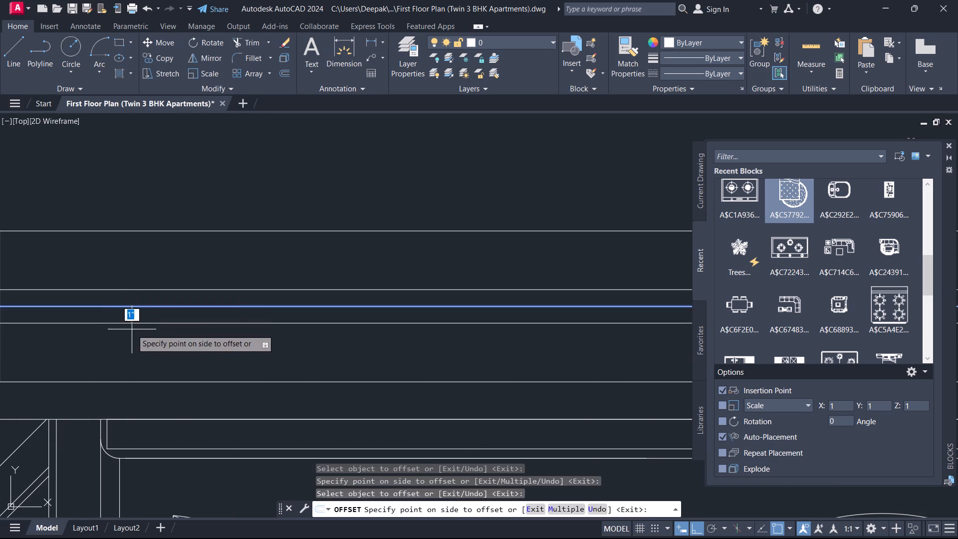
click(133, 331)
right_click(133, 332)
click(157, 358)
Delete the original middle line between the two glazing lines of the upper bedroom window.
click(166, 303)
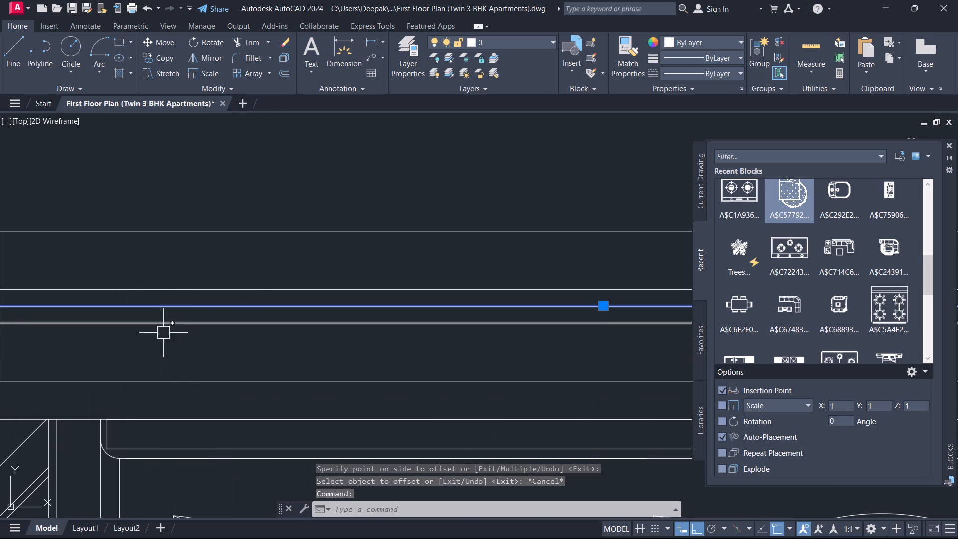
key(Delete)
scroll(167, 362, up, 1)
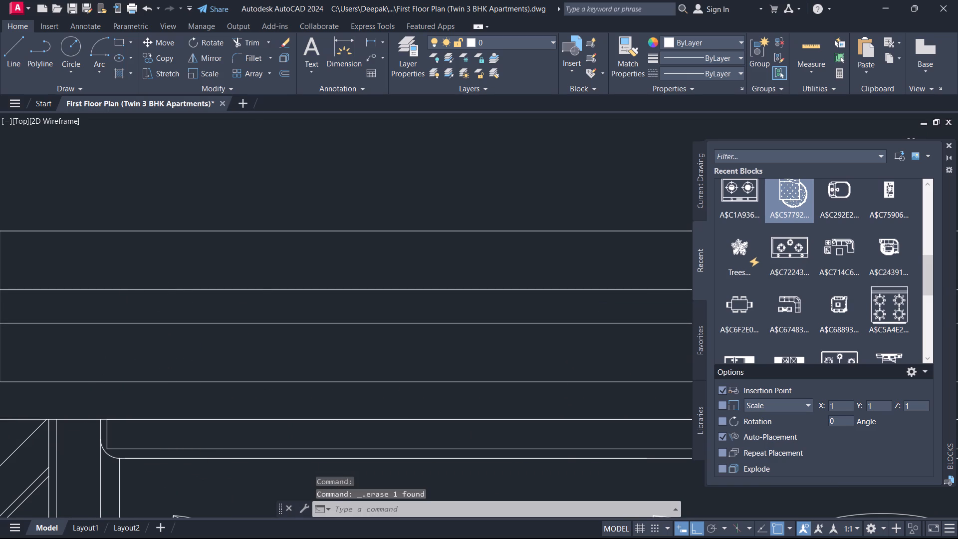
Draw a line straight across the kitchen's upper outer wall, between the hob and the sink counter.
scroll(192, 312, down, 7)
middle_drag(67, 333, 68, 335)
scroll(68, 334, up, 1)
middle_drag(68, 335, 97, 298)
scroll(97, 298, down, 1)
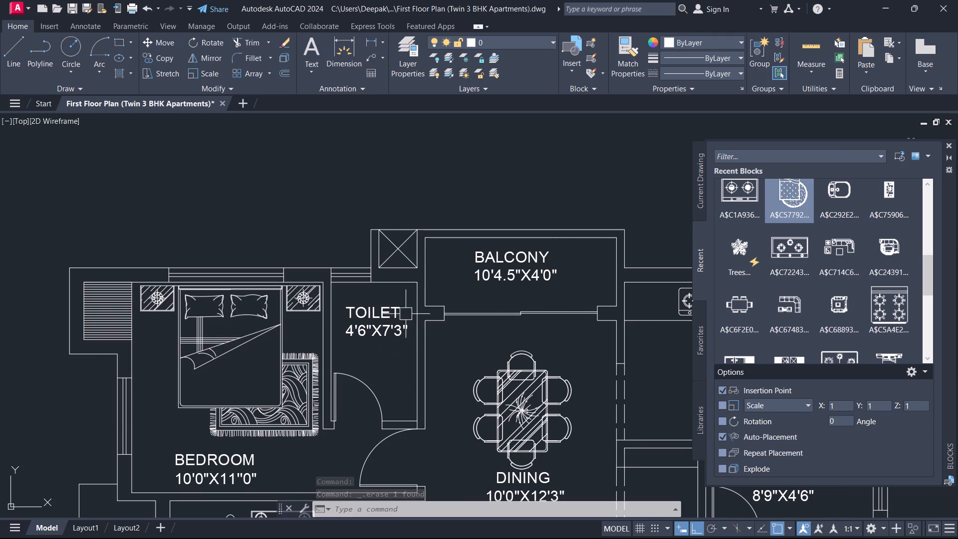
middle_drag(453, 336, 130, 269)
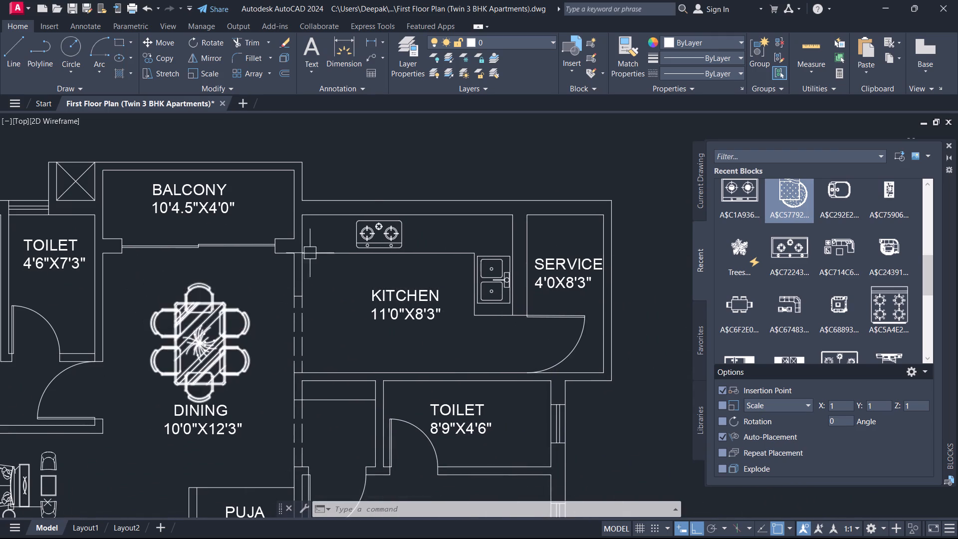
scroll(398, 211, up, 1)
text(L)
key(space)
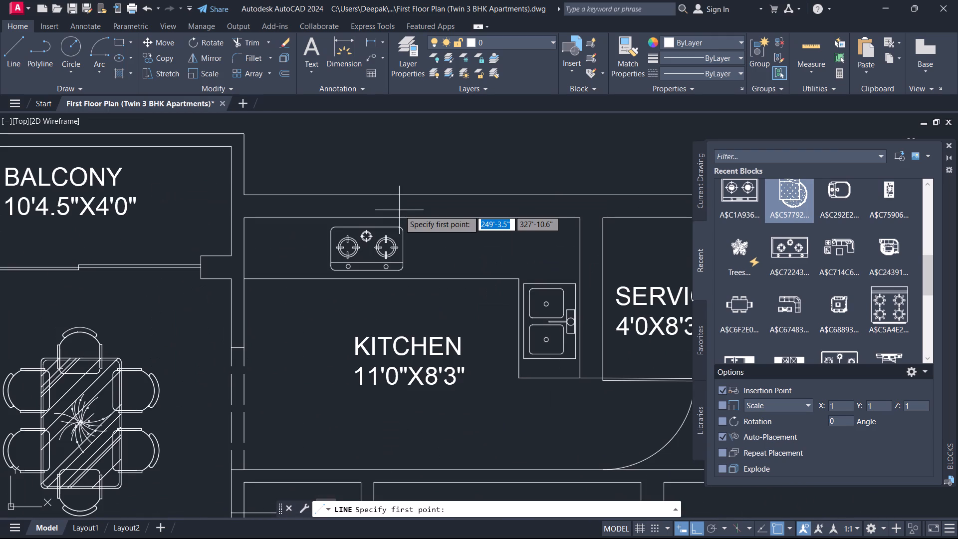
click(427, 217)
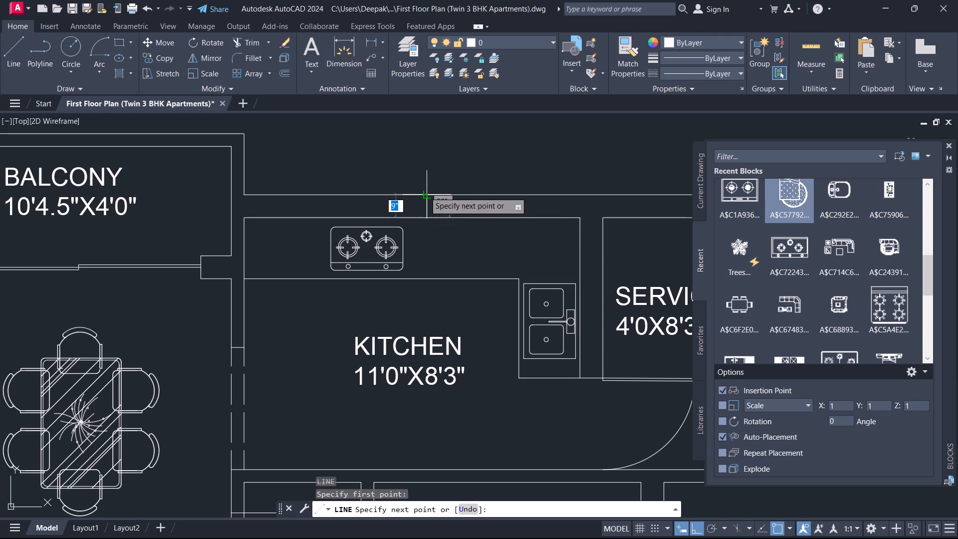
click(425, 192)
right_click(425, 192)
click(435, 211)
Offset the line across the kitchen's upper wall 2' to both sides to form the window jambs.
scroll(415, 213, up, 2)
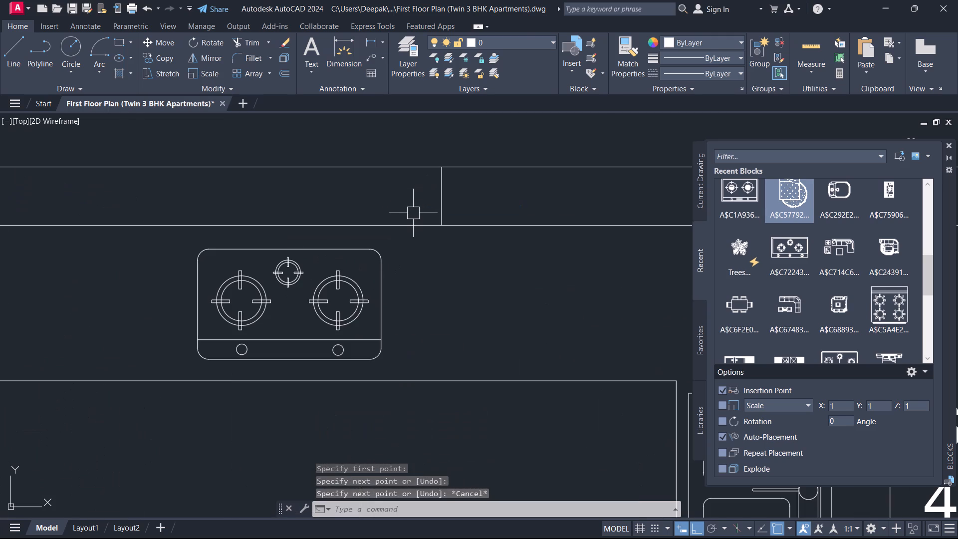
text(O)
key(space)
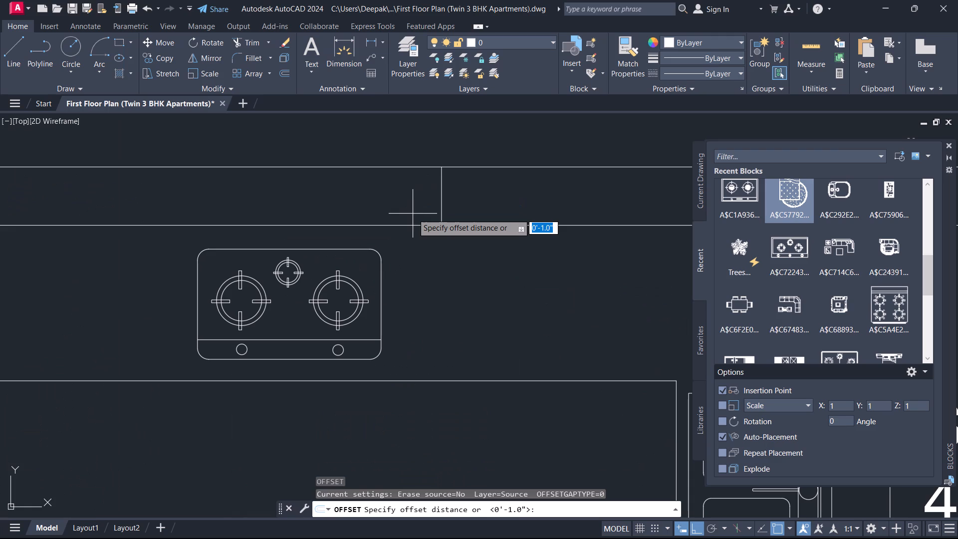
text(2')
key(Return)
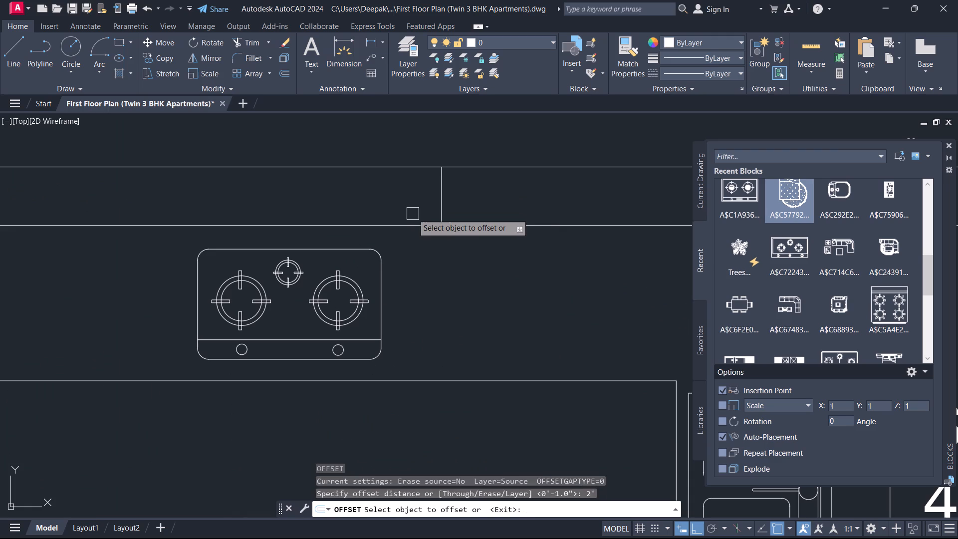
scroll(409, 213, down, 3)
scroll(427, 237, up, 1)
middle_drag(426, 235, 416, 296)
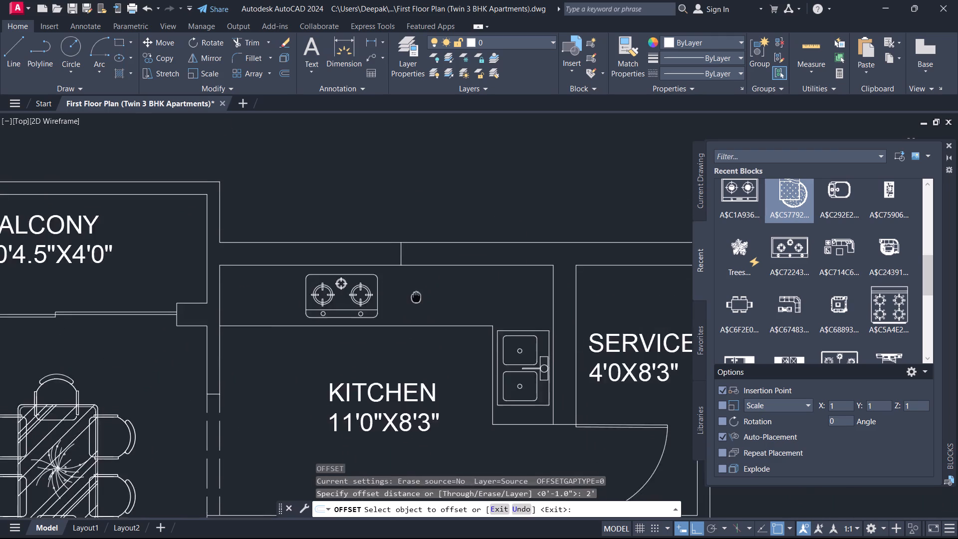
middle_drag(416, 296, 416, 297)
scroll(416, 297, up, 2)
click(383, 209)
click(326, 212)
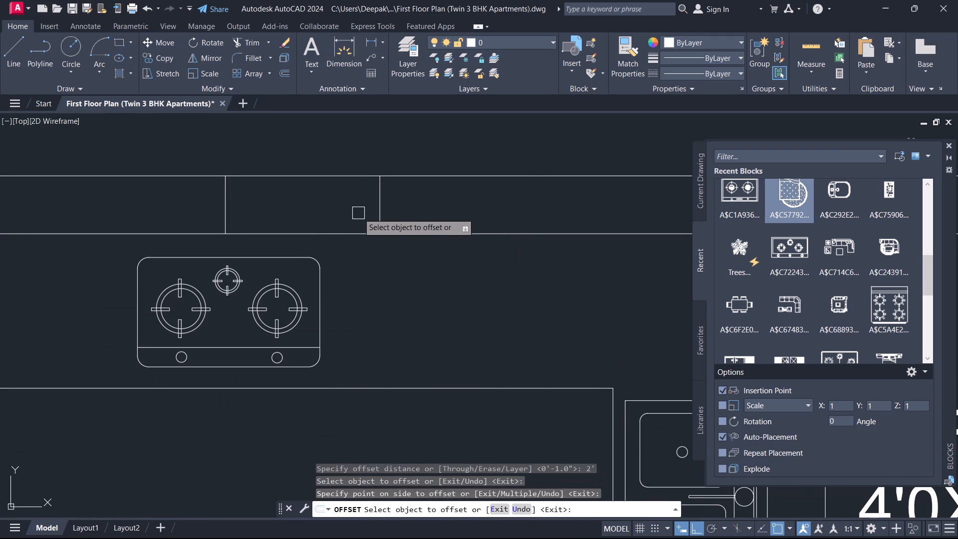
drag(378, 206, 383, 206)
click(430, 210)
right_click(431, 210)
click(460, 233)
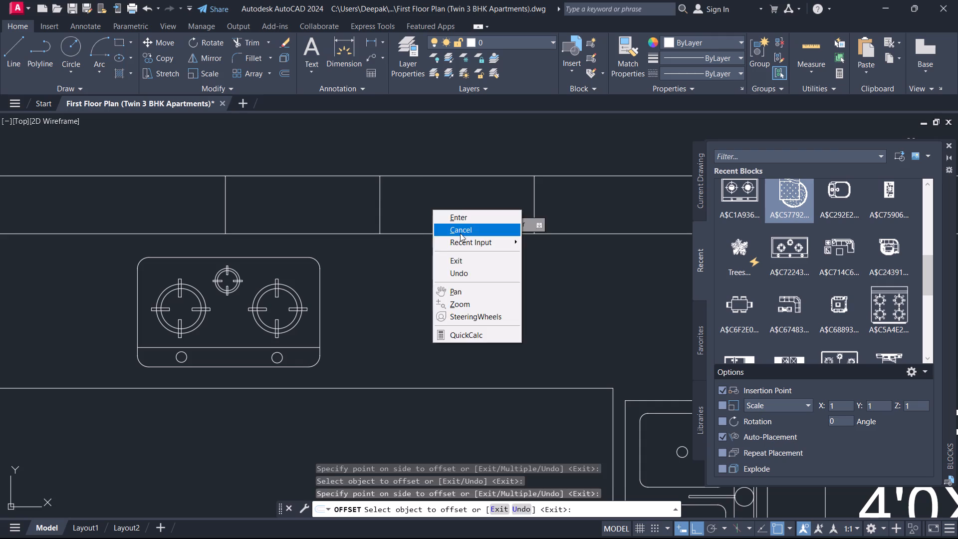
Delete the centre line between the two kitchen window jambs.
drag(425, 206, 419, 204)
click(338, 197)
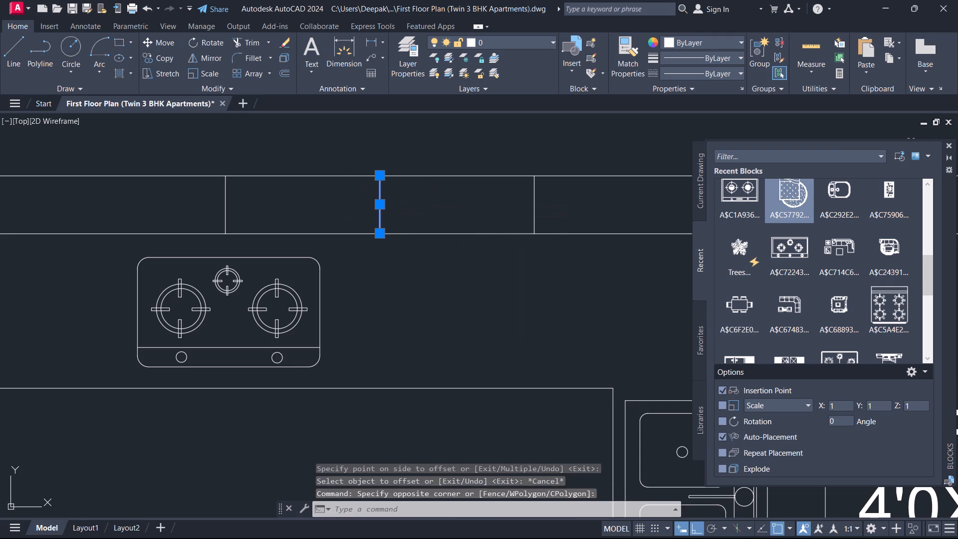
key(Delete)
Draw a line joining the midpoints of the two kitchen window jambs in the upper outer wall.
text(L)
key(space)
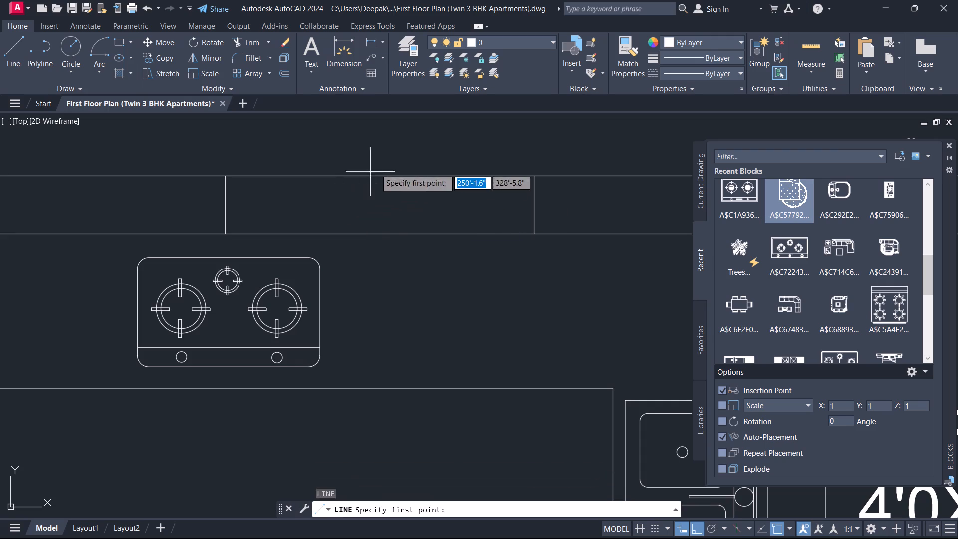
drag(538, 203, 534, 203)
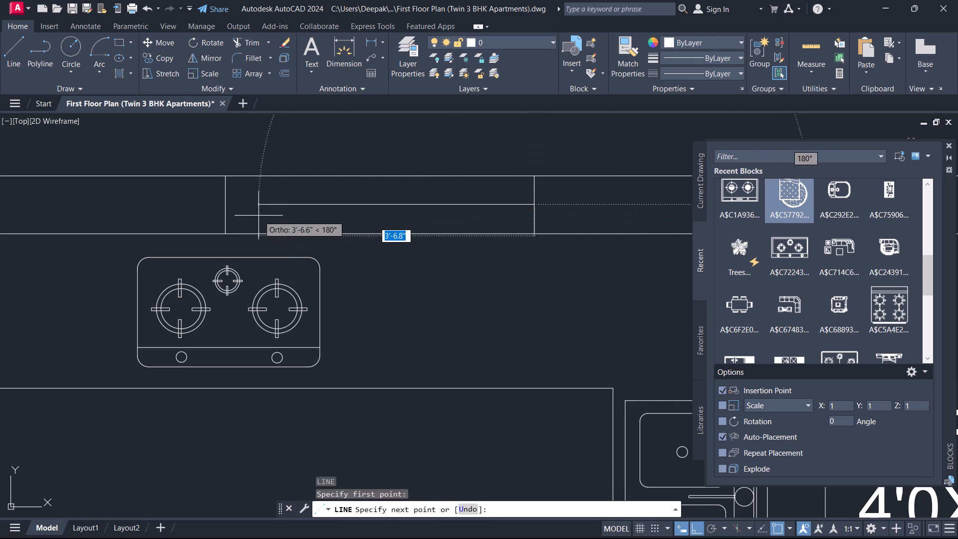
click(223, 206)
right_click(251, 215)
click(267, 237)
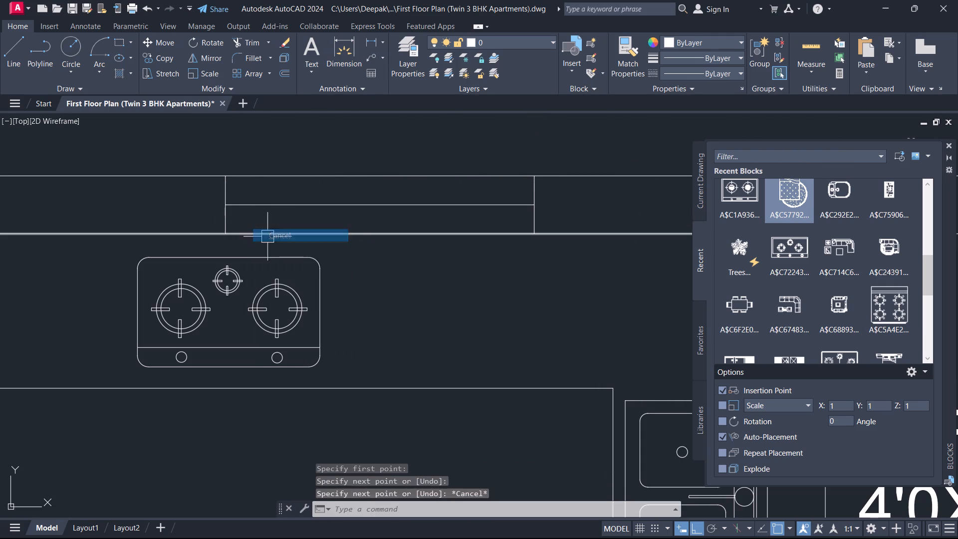
Offset the kitchen window's middle line 1" to both sides to form the glazing lines.
text(O)
key(space)
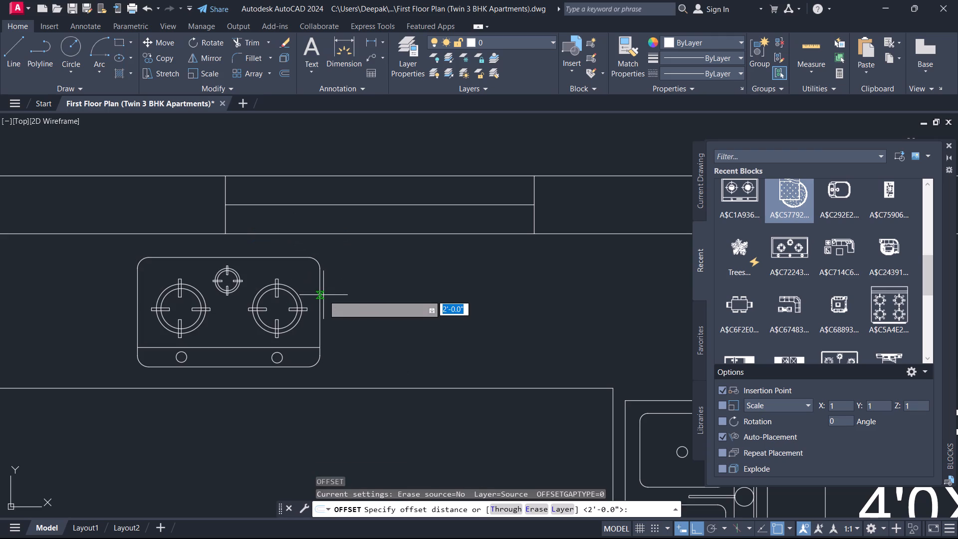
key(1)
key(Return)
scroll(313, 239, up, 1)
scroll(326, 191, up, 1)
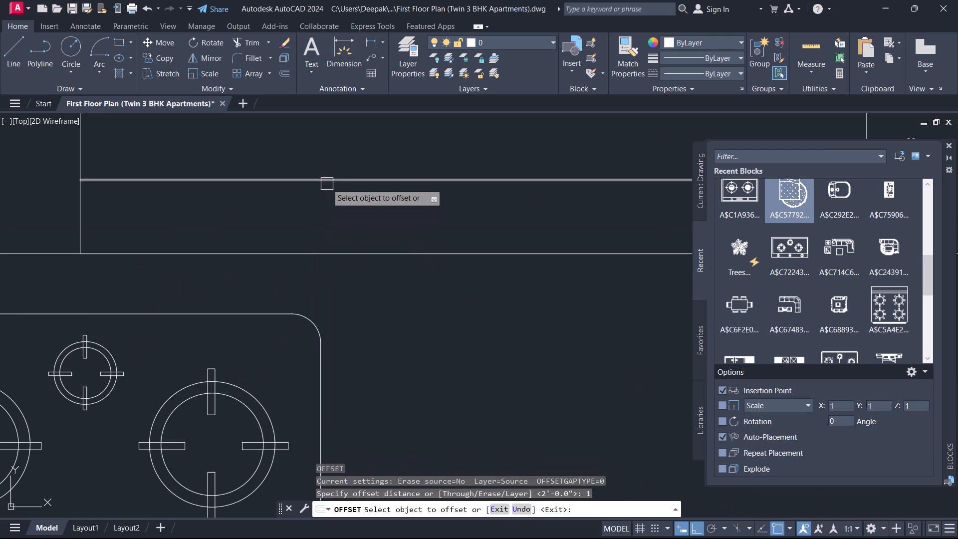
click(327, 184)
click(327, 136)
click(302, 179)
click(292, 207)
right_click(291, 213)
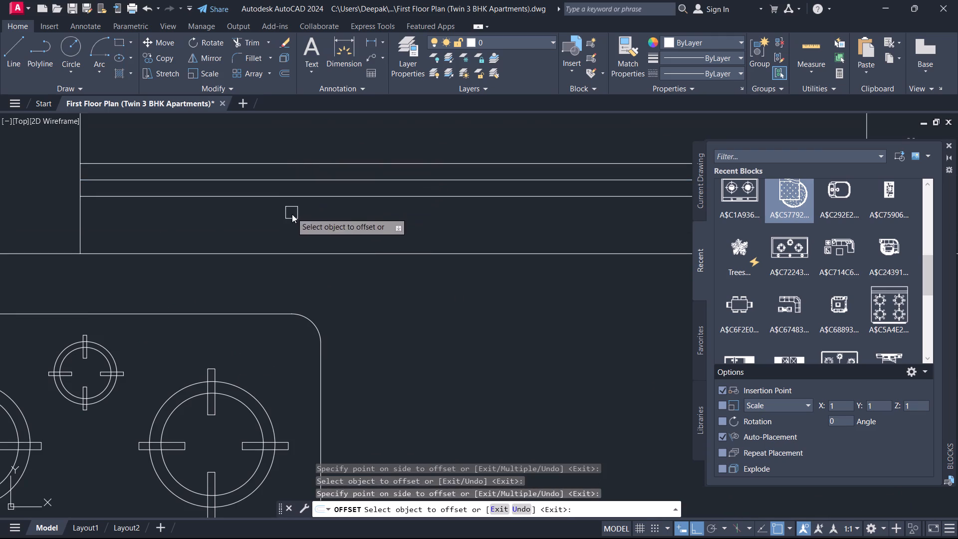
click(333, 235)
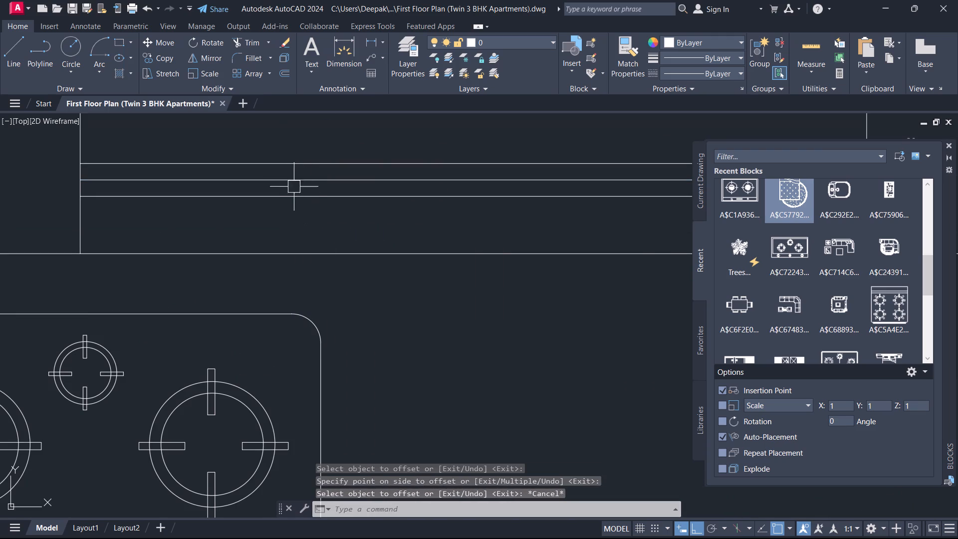
Delete the original middle line between the two glazing lines of the kitchen window.
scroll(289, 179, up, 2)
click(270, 204)
click(235, 163)
scroll(199, 201, down, 5)
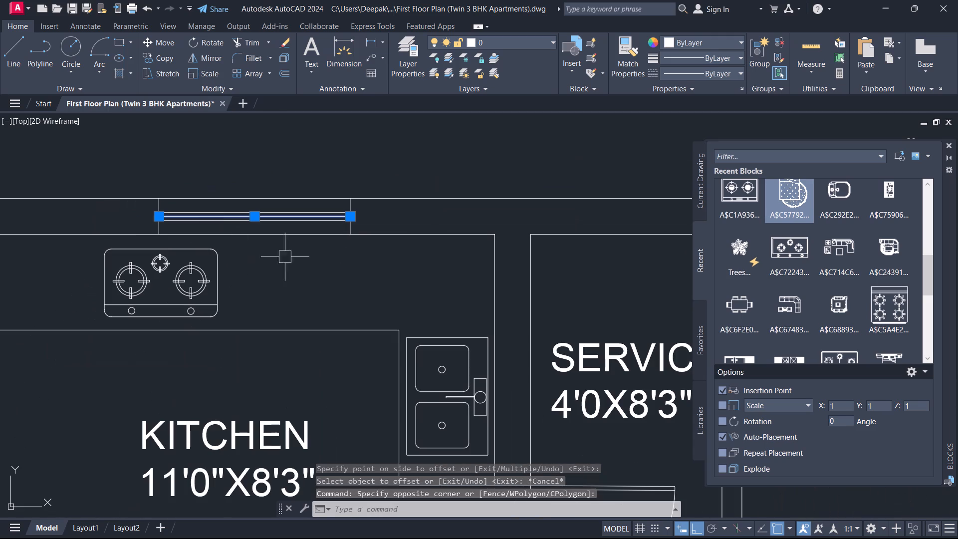
key(Delete)
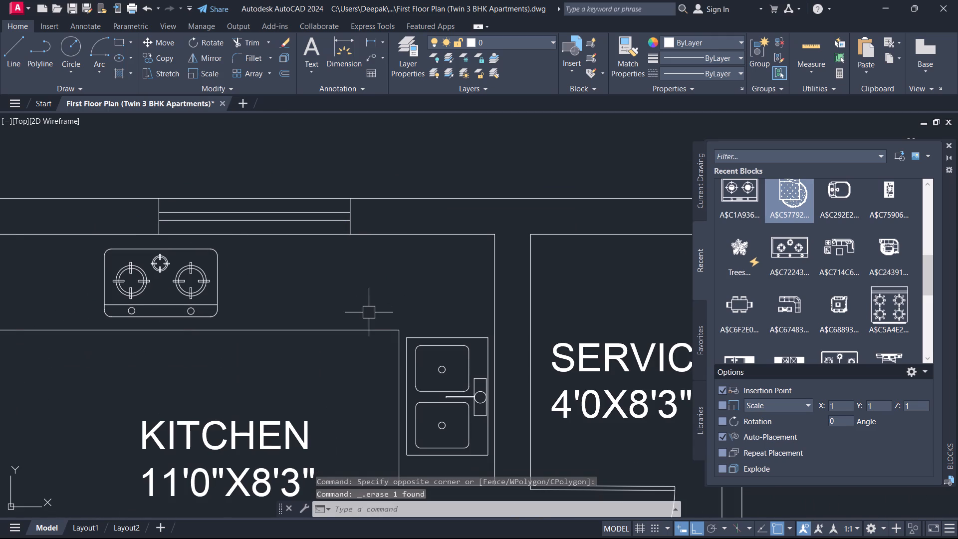
Draw a line across the wall between the kitchen and the service area at the wall's midpoint.
scroll(368, 313, down, 3)
middle_drag(360, 362, 288, 362)
scroll(358, 360, up, 1)
scroll(318, 309, up, 2)
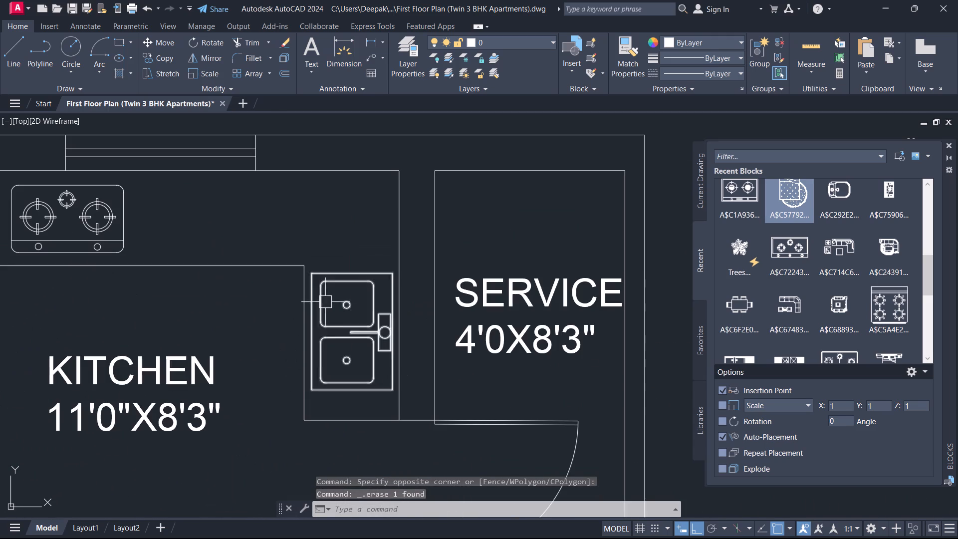
text(L)
key(space)
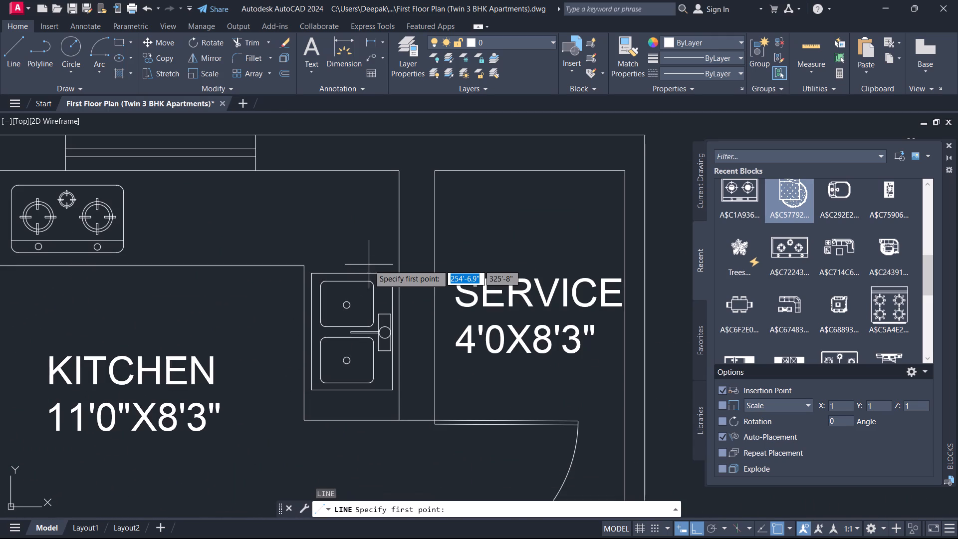
click(398, 297)
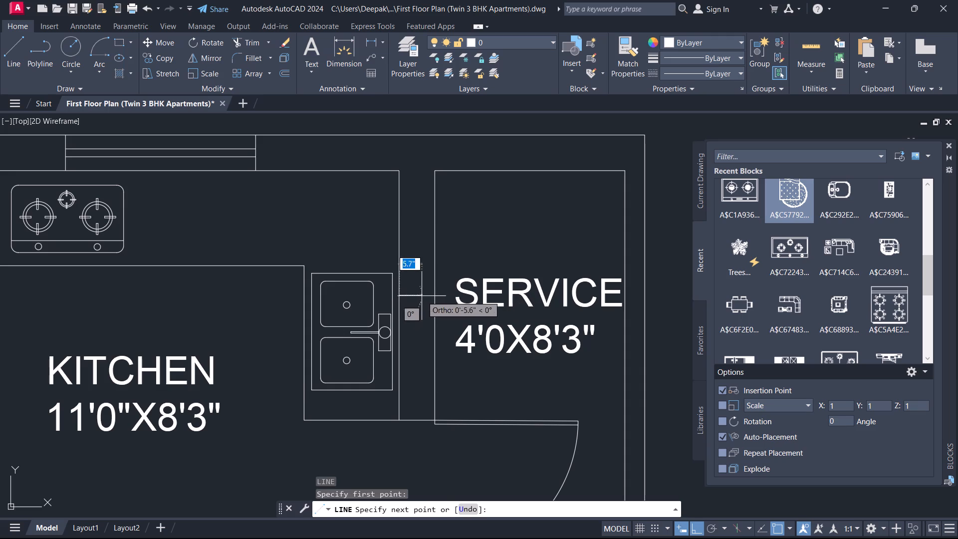
click(435, 292)
right_click(432, 291)
click(441, 308)
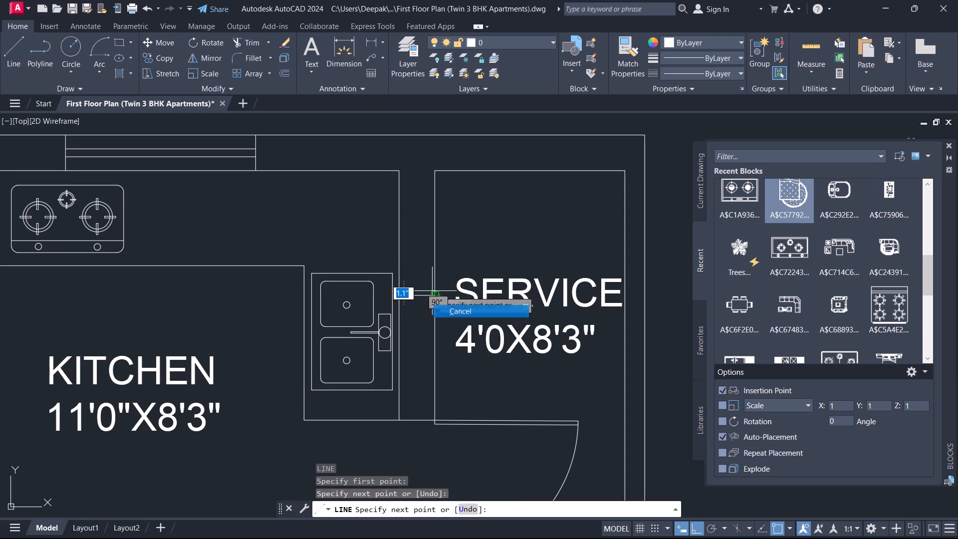
Offset the line across the kitchen–service wall 2' to both sides to form the window jambs.
scroll(425, 299, up, 2)
text(O)
key(space)
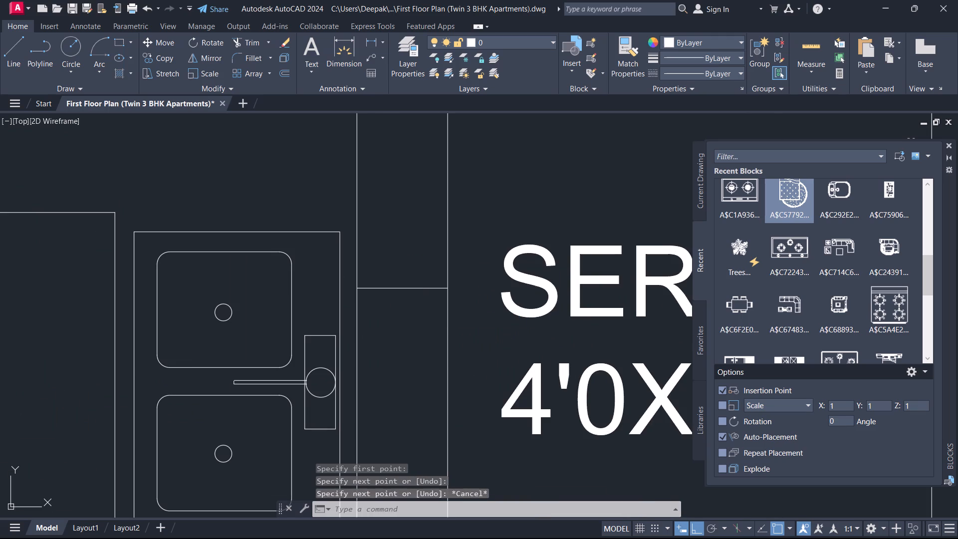
key(2)
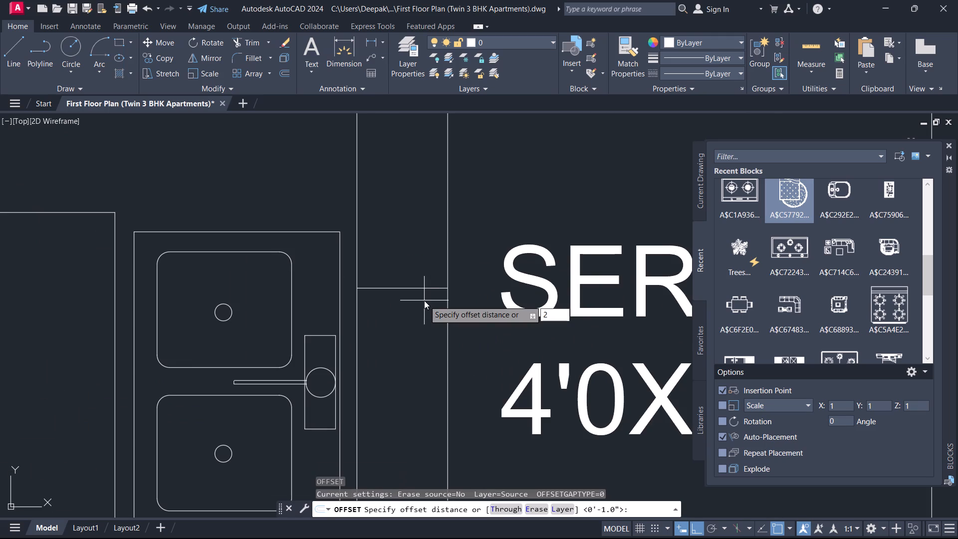
key(apostrophe)
key(Return)
click(423, 292)
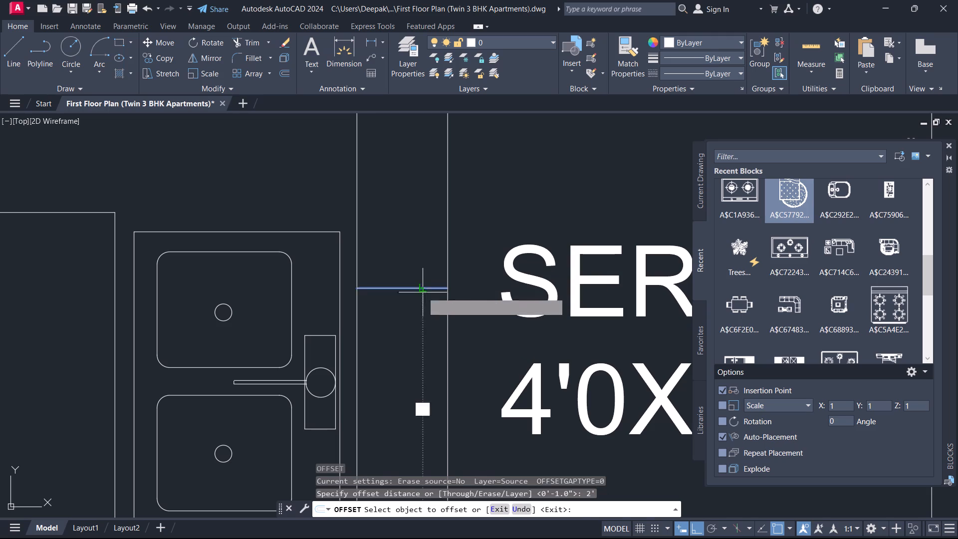
scroll(399, 359, down, 3)
middle_drag(399, 360, 385, 274)
click(388, 292)
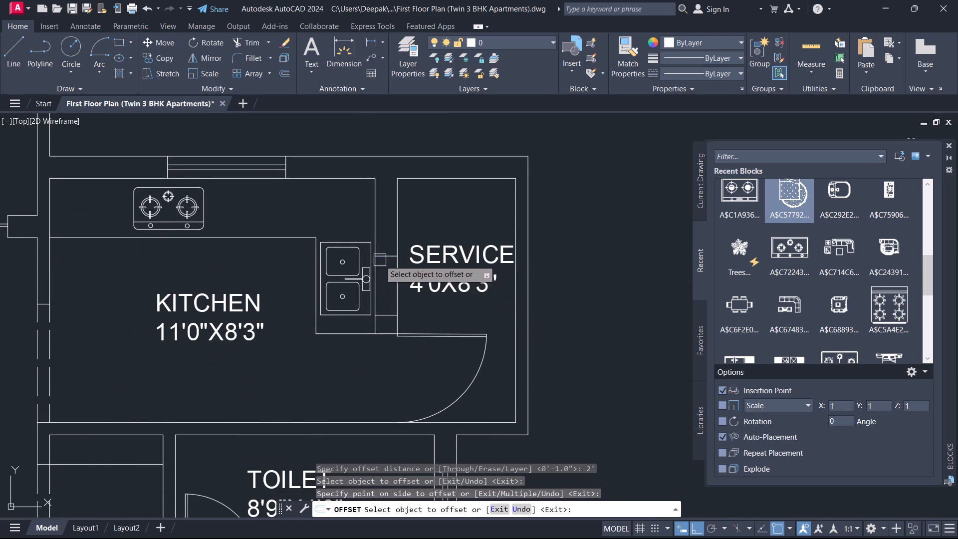
click(386, 255)
click(382, 229)
right_click(383, 228)
click(398, 246)
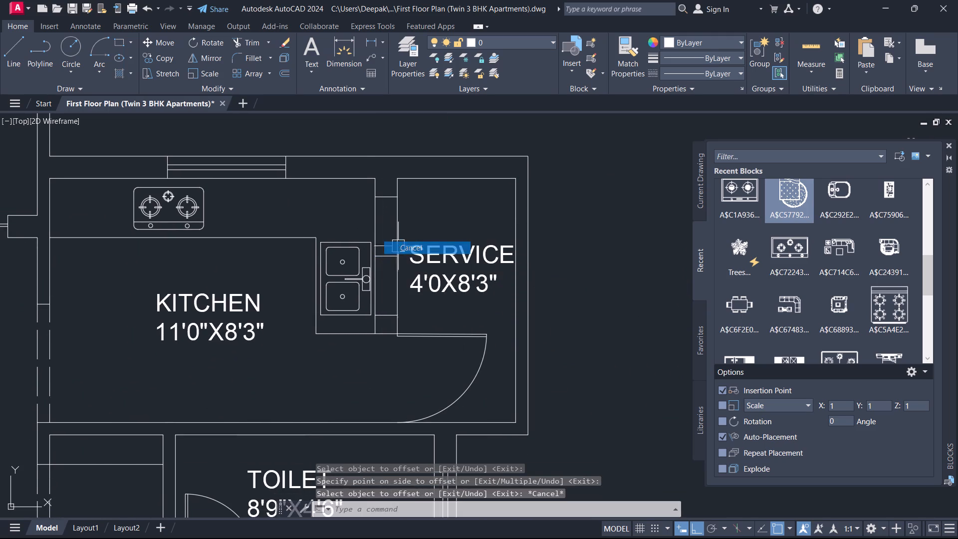
Delete the centre line between the two jambs in the kitchen–service wall.
scroll(388, 272, up, 3)
drag(393, 257, 387, 245)
click(375, 201)
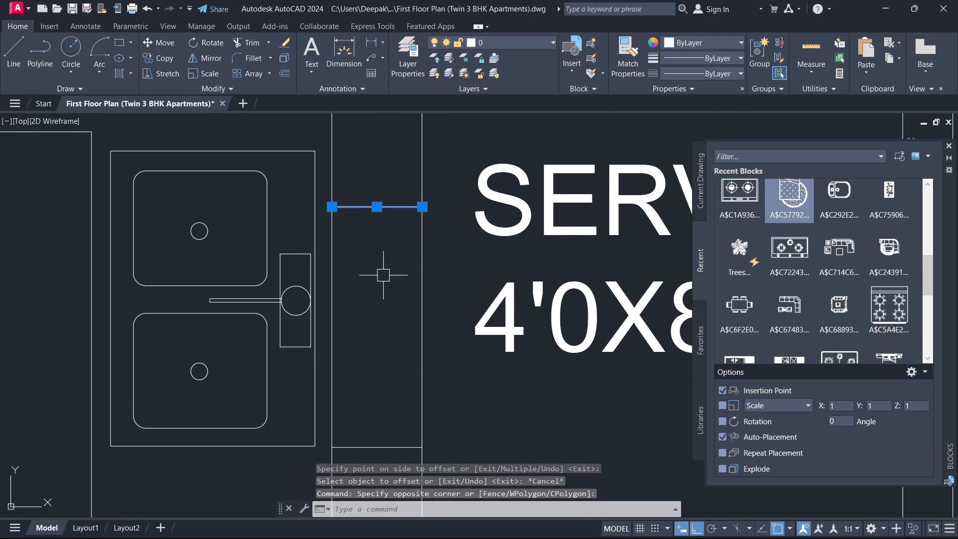
key(Delete)
Draw a line joining the midpoints of the two window jambs in the kitchen–service wall.
text(L)
key(space)
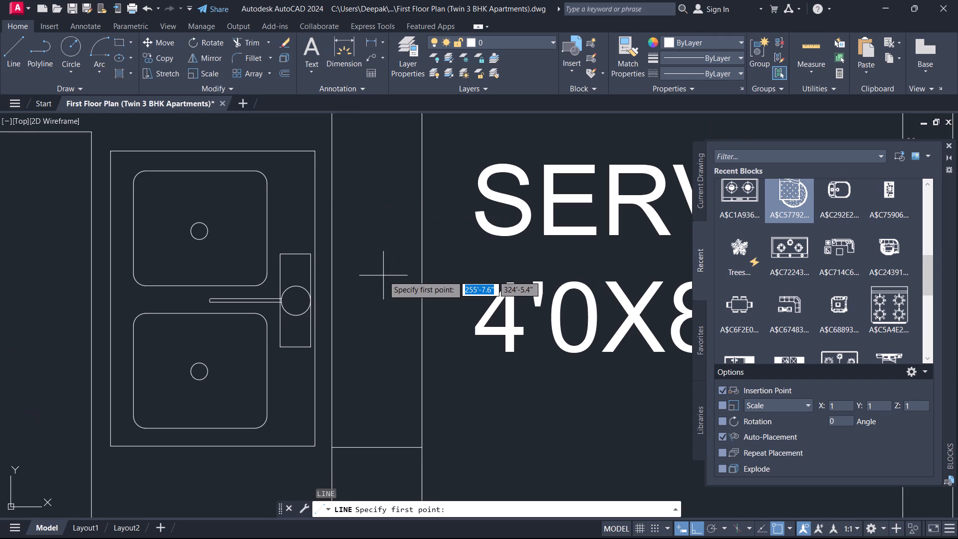
scroll(358, 312, down, 2)
click(369, 367)
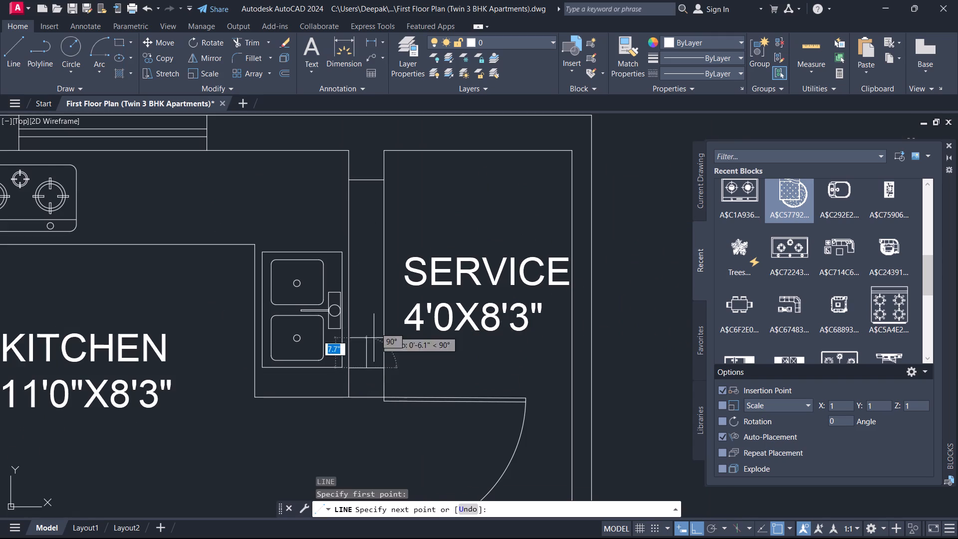
click(366, 183)
right_click(366, 183)
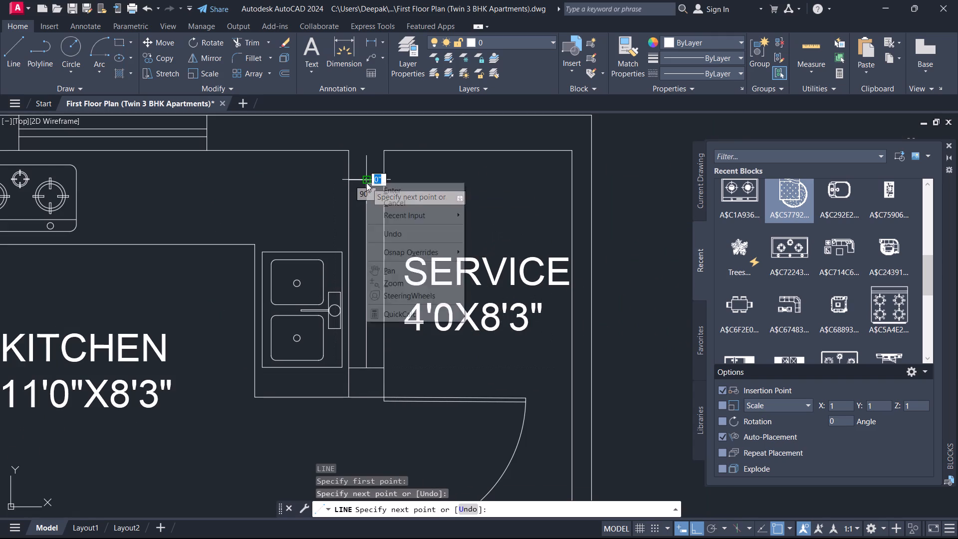
click(377, 201)
Offset the window's centre line in the upper apartment's kitchen–service wall by 1" to both sides.
scroll(370, 236, up, 2)
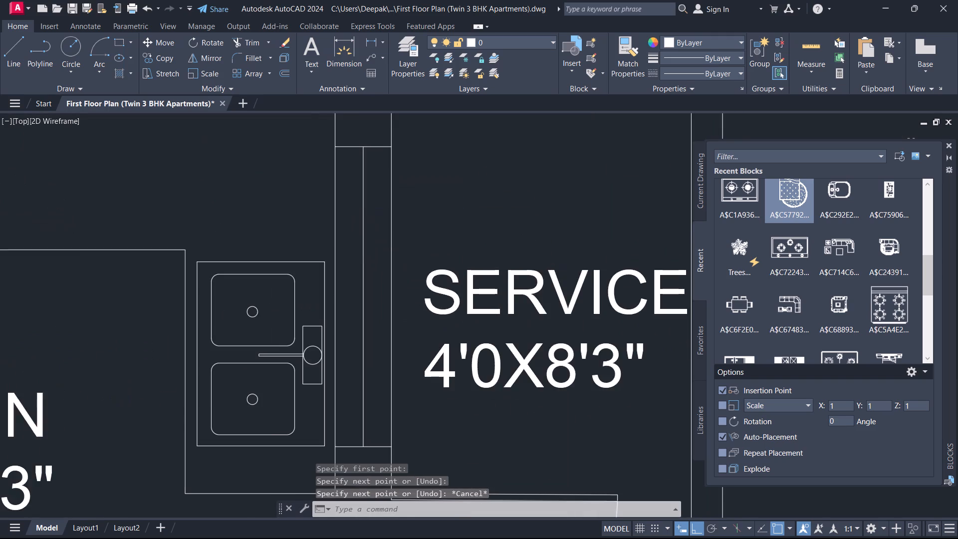
text(O)
key(space)
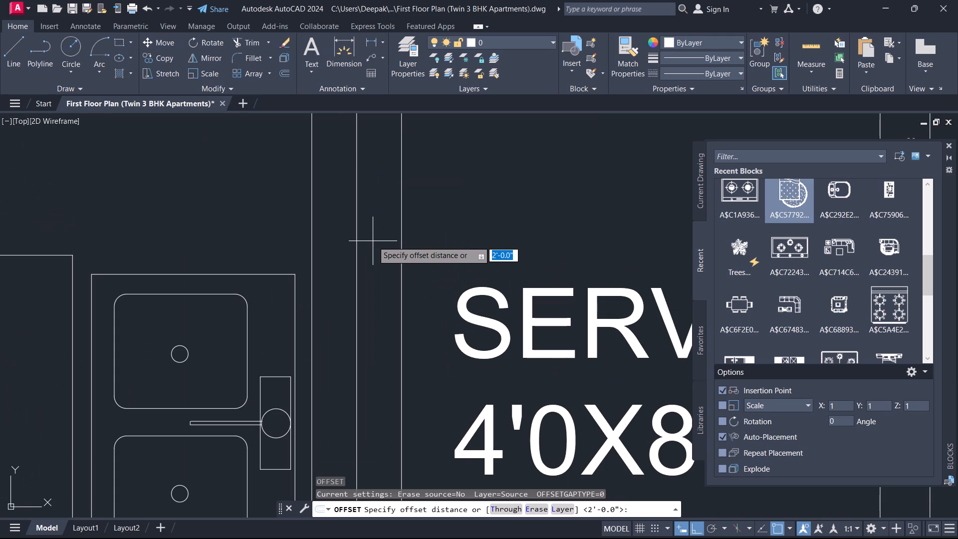
key(1)
key(Return)
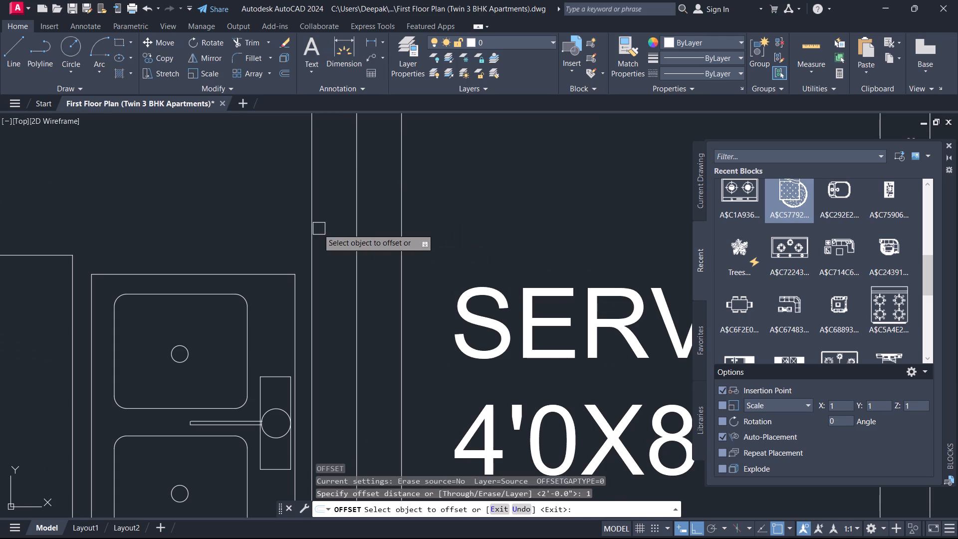
drag(353, 272, 346, 269)
click(327, 258)
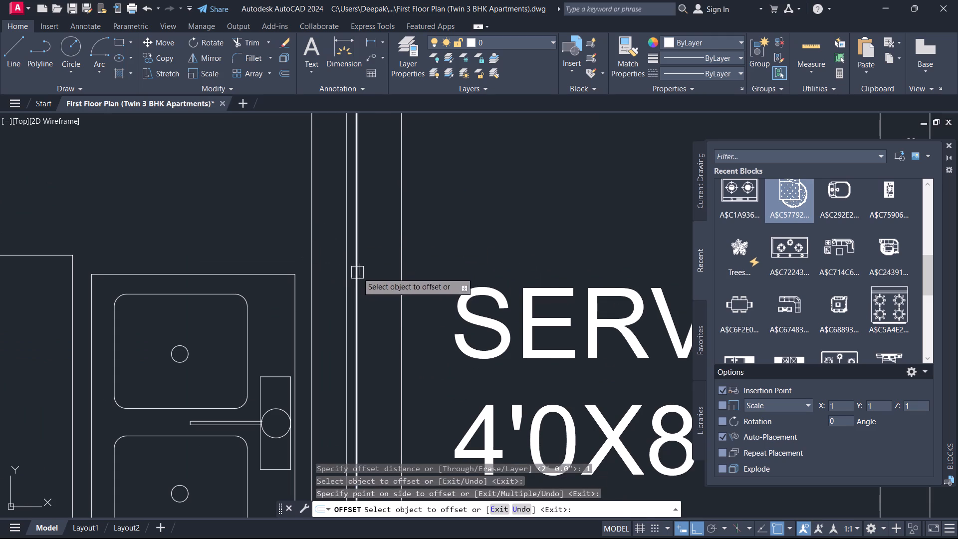
click(357, 272)
click(374, 274)
right_click(376, 274)
click(404, 294)
Delete the centre line between the two glazing lines of the upper kitchen–service window.
scroll(373, 289, up, 1)
scroll(373, 289, down, 1)
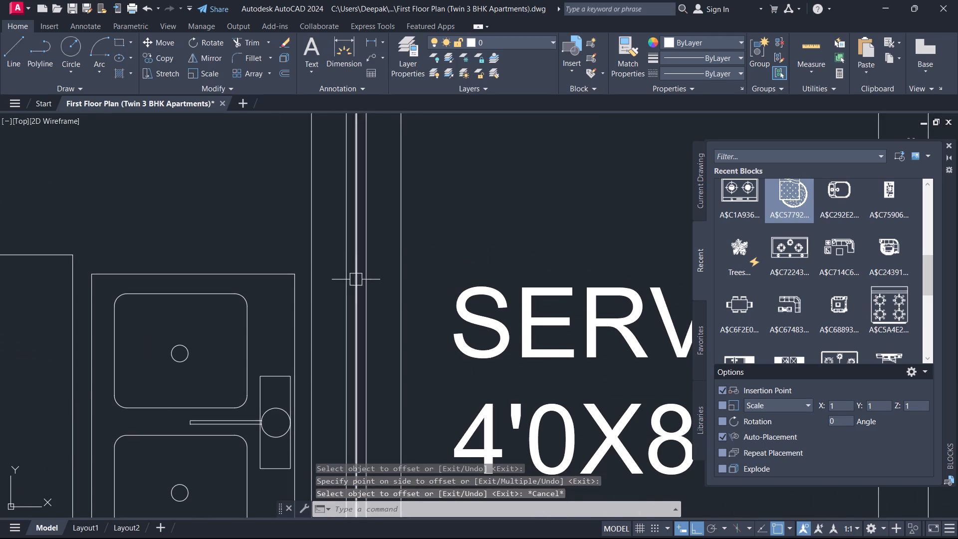
scroll(356, 279, up, 4)
click(366, 290)
click(349, 282)
click(345, 280)
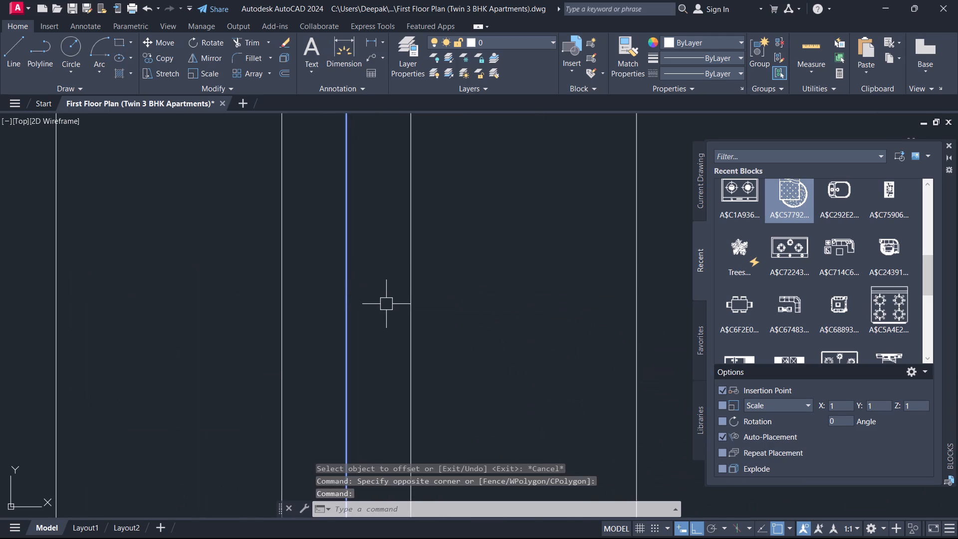
key(Delete)
Look over both apartments' rooms and walls for windows that are still missing.
scroll(428, 285, down, 6)
scroll(428, 285, up, 1)
scroll(428, 285, down, 2)
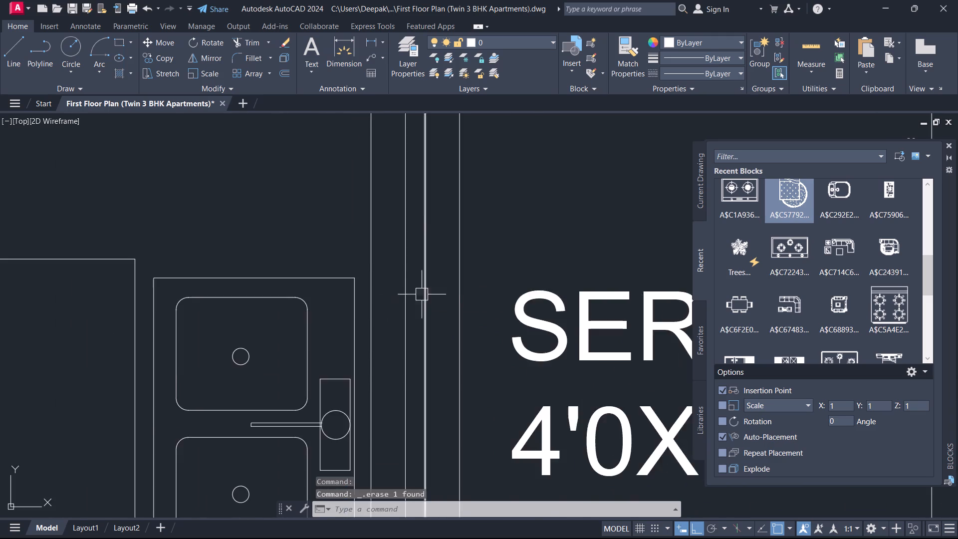
scroll(420, 301, down, 7)
middle_drag(405, 383, 328, 220)
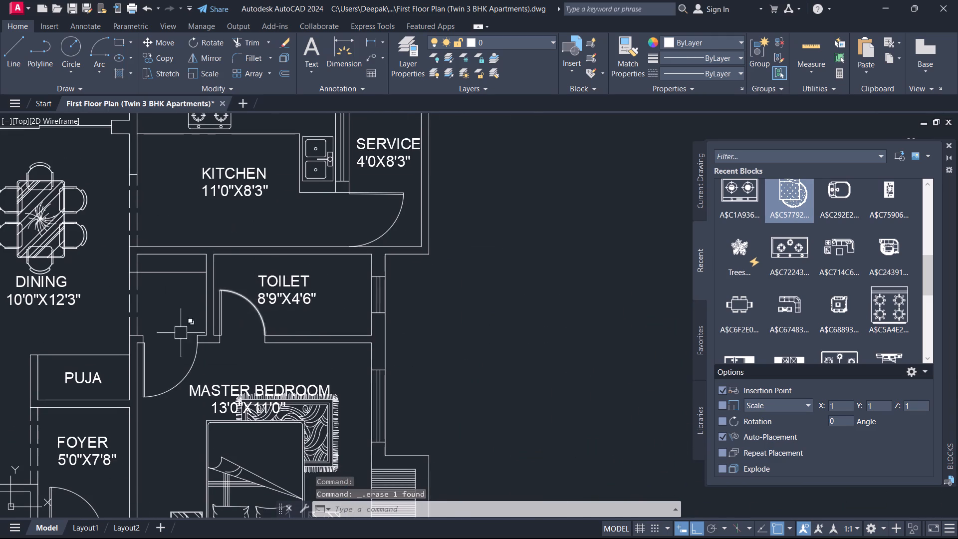
scroll(103, 375, down, 2)
middle_drag(103, 375, 328, 216)
middle_drag(202, 188, 230, 358)
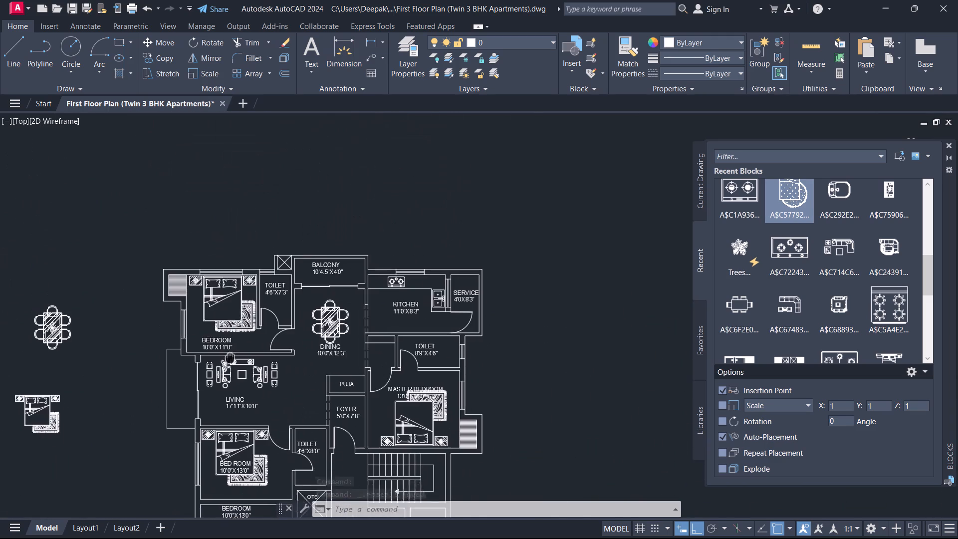
middle_drag(230, 358, 233, 364)
scroll(194, 295, up, 1)
middle_drag(237, 363, 205, 283)
middle_drag(236, 383, 235, 378)
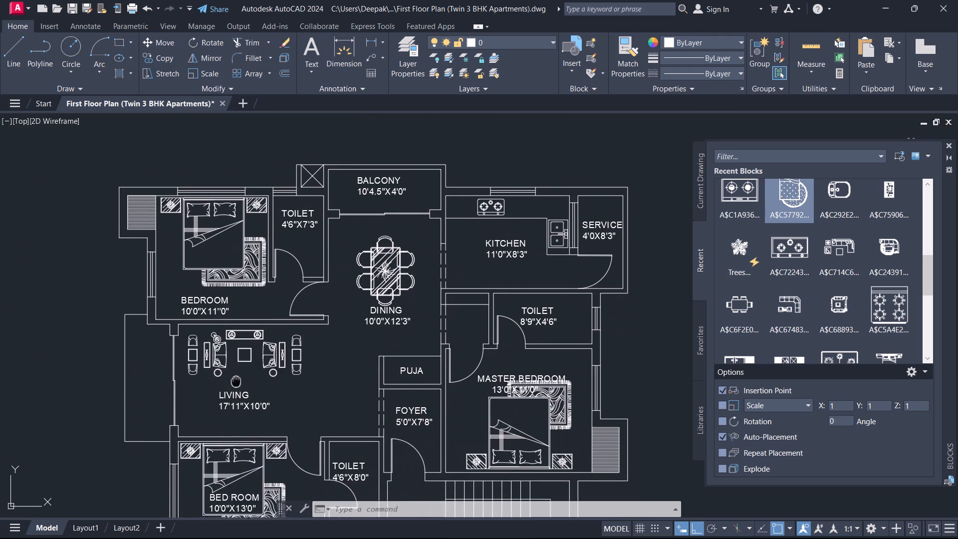
middle_drag(235, 378, 218, 255)
scroll(218, 255, up, 1)
scroll(137, 381, down, 2)
middle_drag(135, 380, 142, 247)
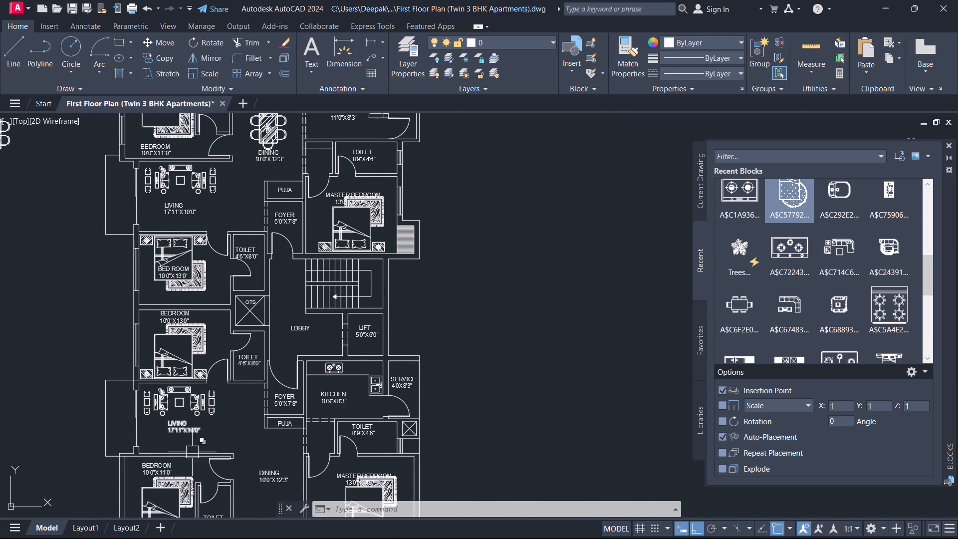
middle_drag(192, 453, 189, 371)
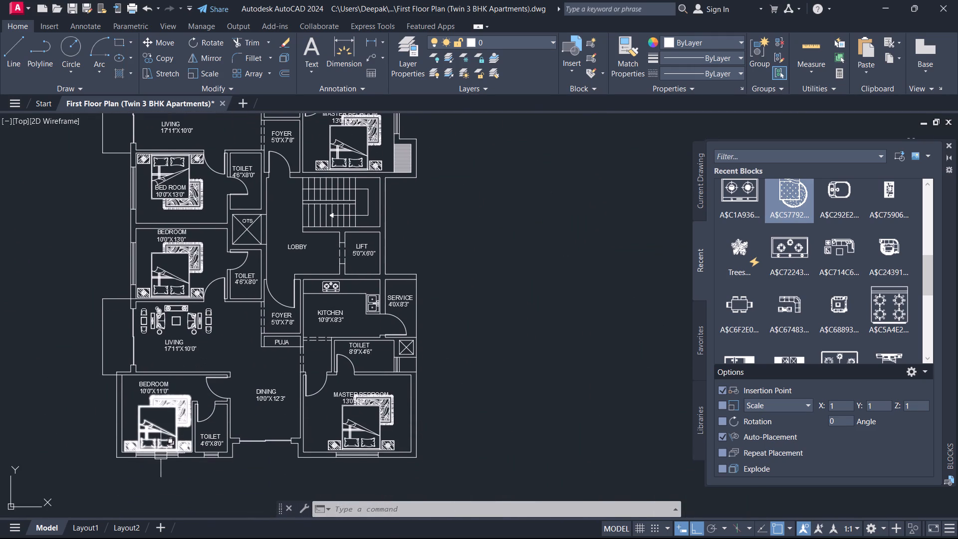
Draw a line across the wall between the lower apartment's kitchen and service area at the wall's midpoint.
scroll(392, 302, up, 4)
middle_drag(326, 294, 326, 296)
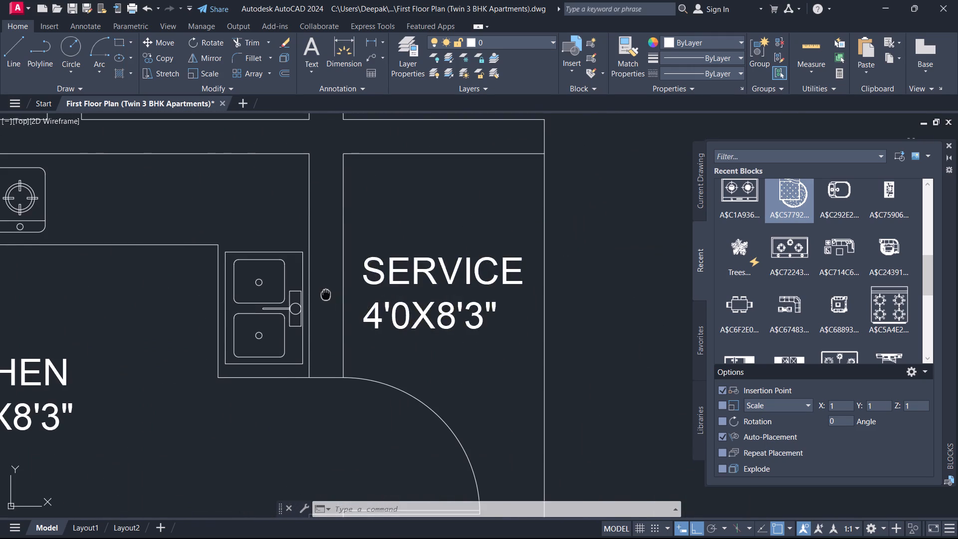
middle_drag(326, 296, 320, 384)
text(L)
key(space)
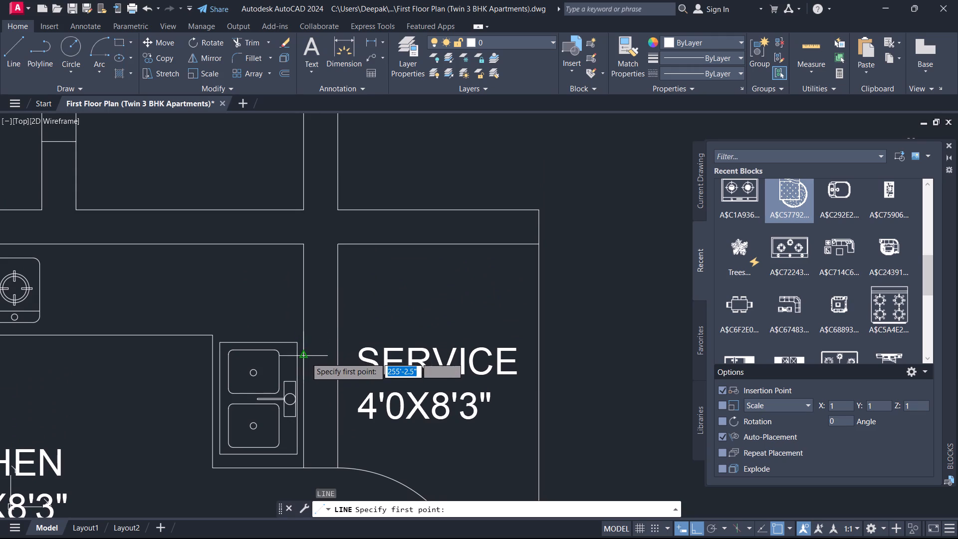
click(306, 357)
click(339, 354)
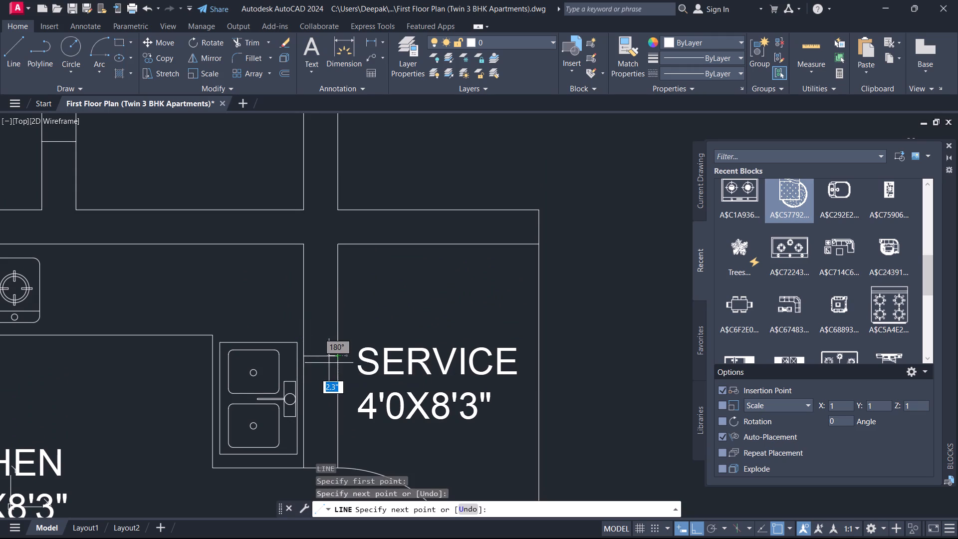
right_click(329, 363)
click(342, 379)
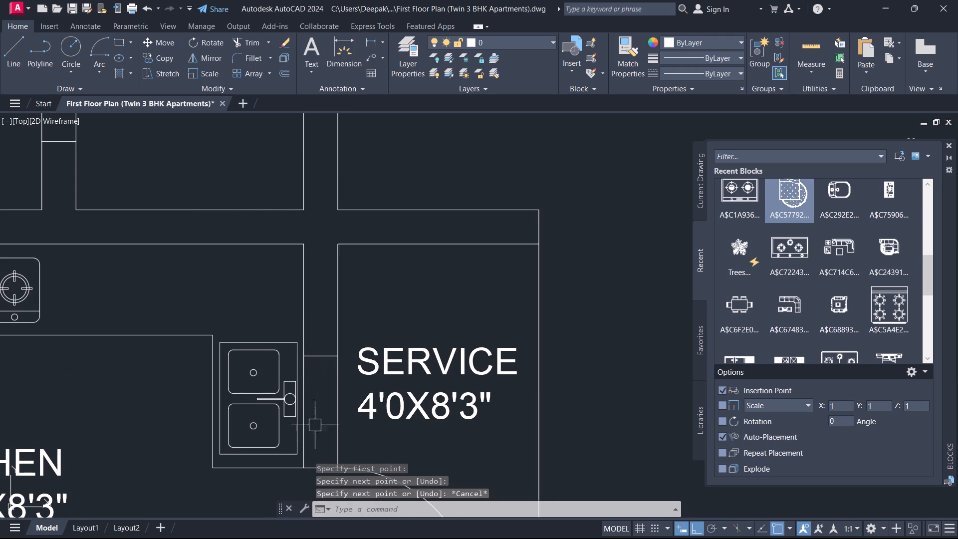
Examine the lower apartment's service door and the walls around the service area.
scroll(310, 449, down, 1)
middle_drag(310, 450, 315, 363)
middle_drag(301, 427, 277, 304)
scroll(310, 327, up, 1)
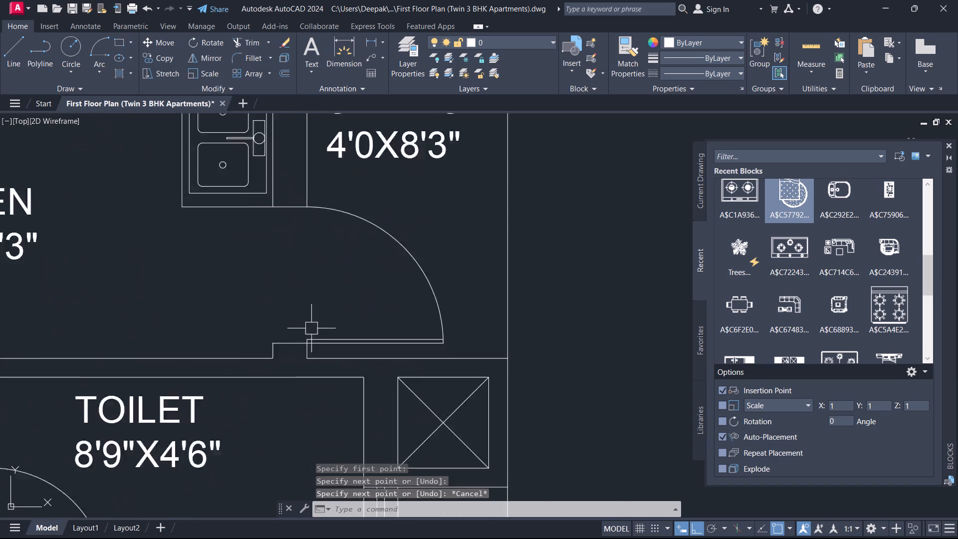
scroll(311, 328, up, 4)
scroll(275, 369, down, 6)
scroll(285, 287, up, 2)
middle_drag(285, 286, 289, 295)
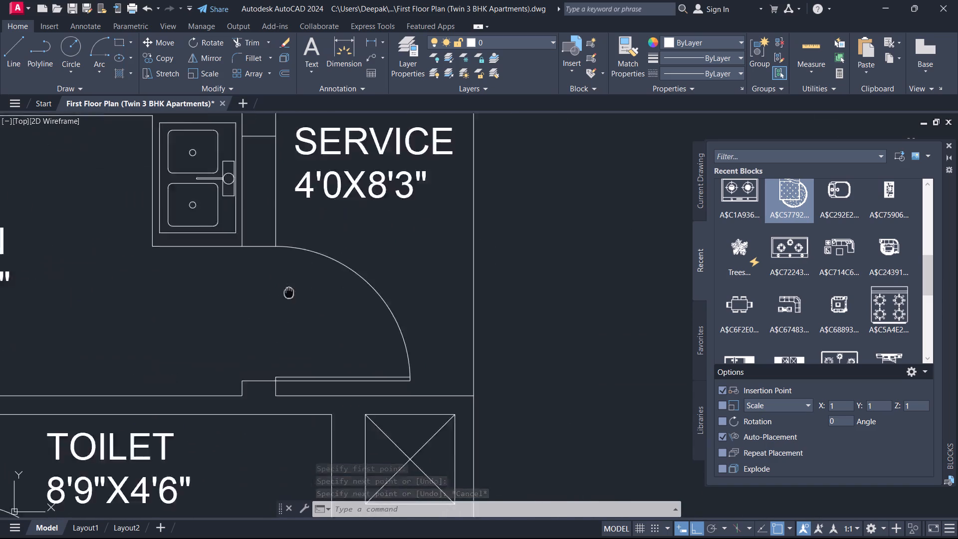
scroll(289, 295, up, 2)
middle_drag(289, 295, 293, 441)
scroll(282, 324, up, 3)
scroll(170, 327, down, 4)
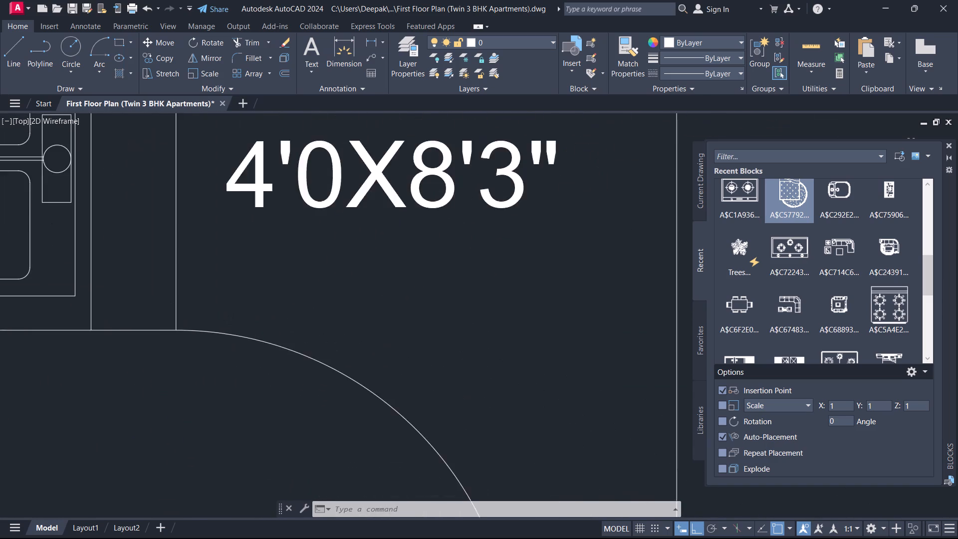
scroll(159, 304, down, 4)
scroll(157, 286, up, 4)
middle_drag(157, 284, 166, 337)
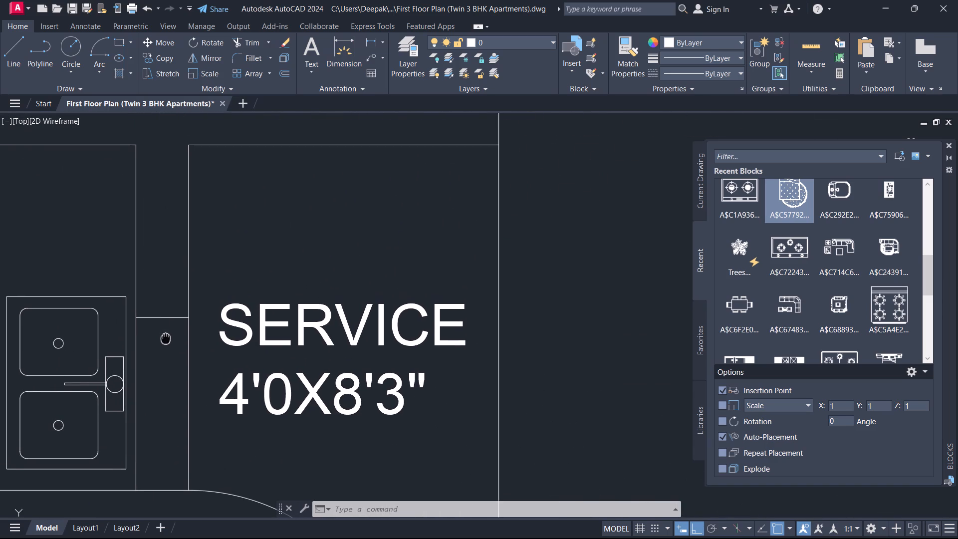
Offset the line across the lower kitchen–service wall 2' to both sides to form the window jambs.
text(O)
key(space)
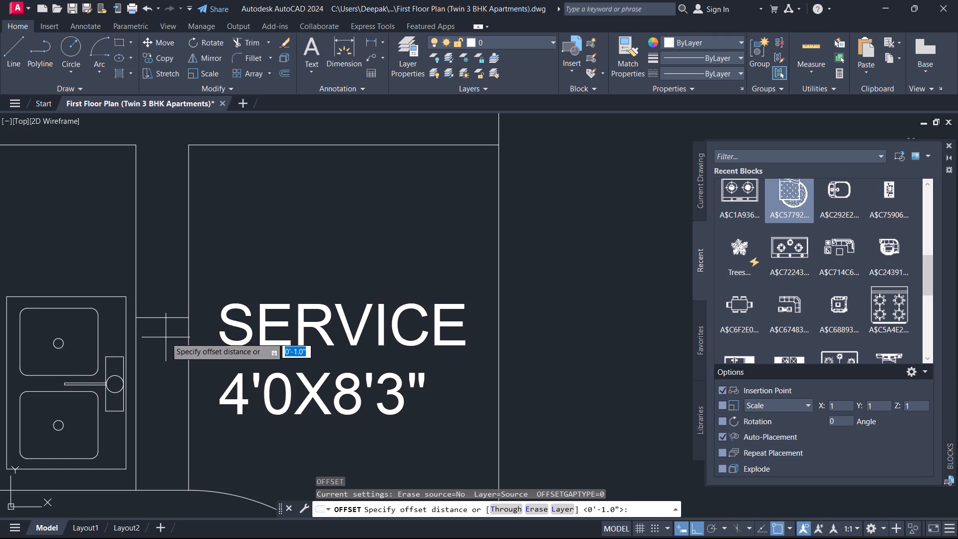
text(2')
key(Return)
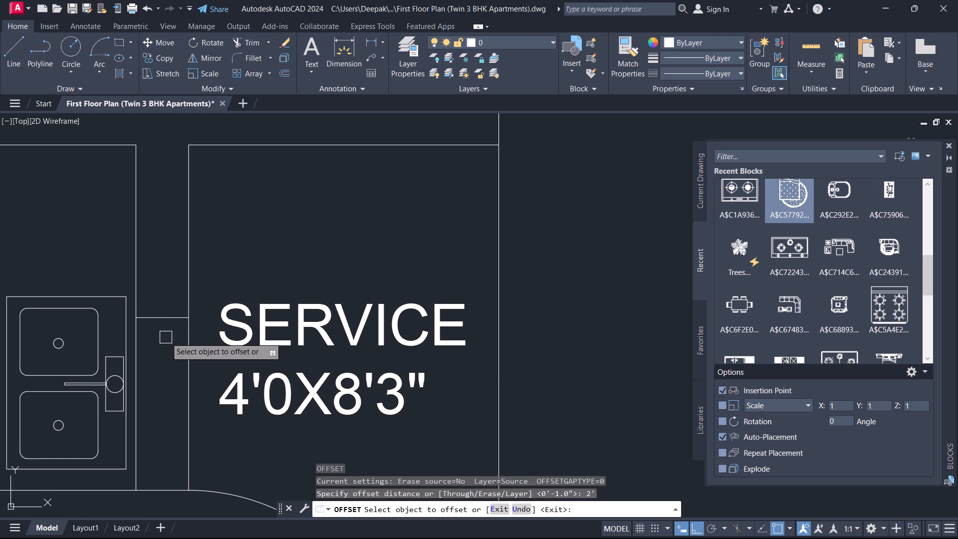
click(157, 313)
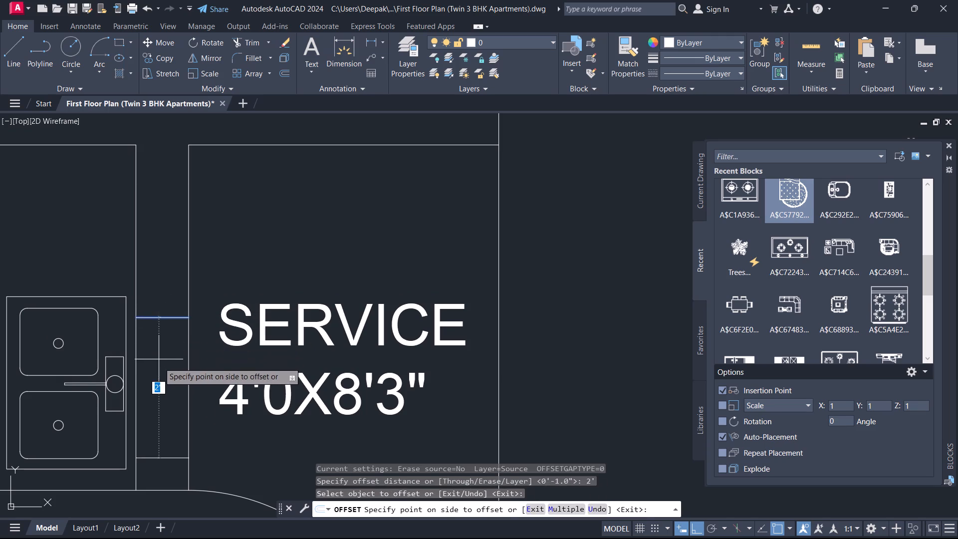
click(159, 364)
click(146, 318)
click(148, 296)
right_click(148, 296)
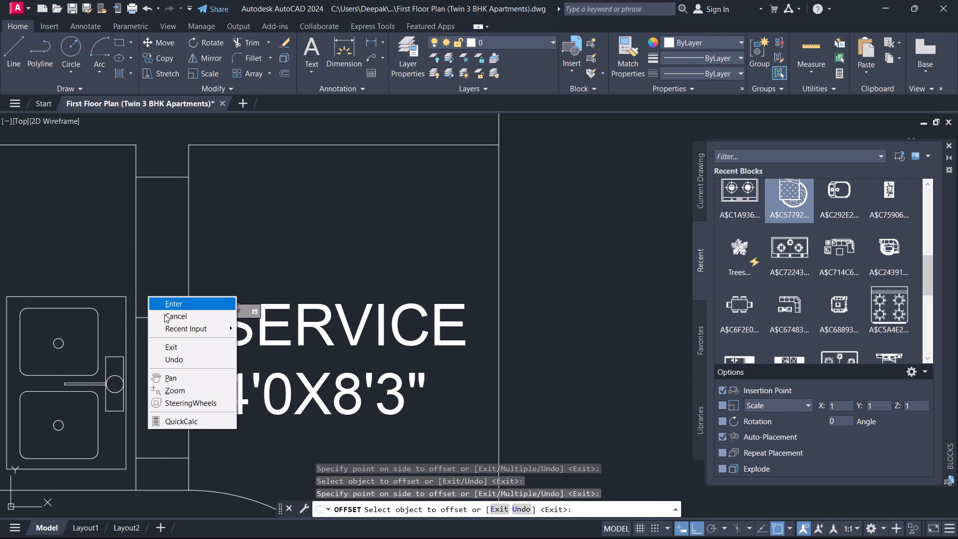
click(168, 319)
Delete the middle line between the two window jambs in the lower kitchen–service wall.
drag(170, 342, 166, 338)
click(145, 296)
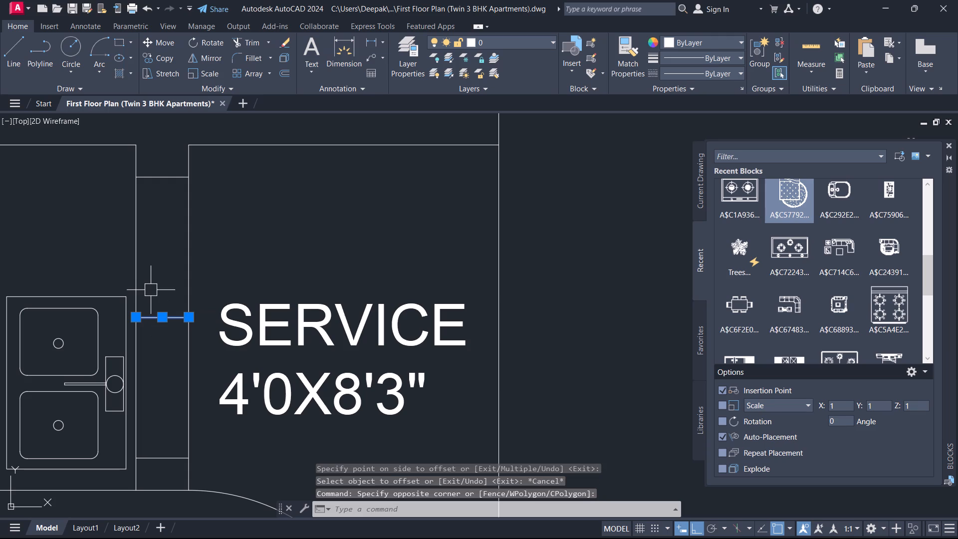
key(Delete)
Draw a line joining the midpoints of the two window jambs in the lower kitchen–service wall.
text(L)
key(space)
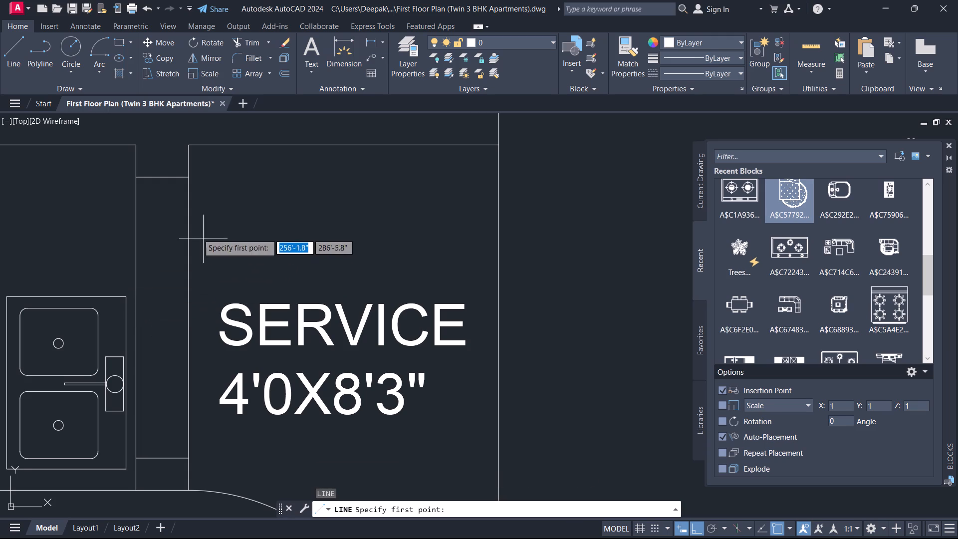
click(160, 179)
click(163, 458)
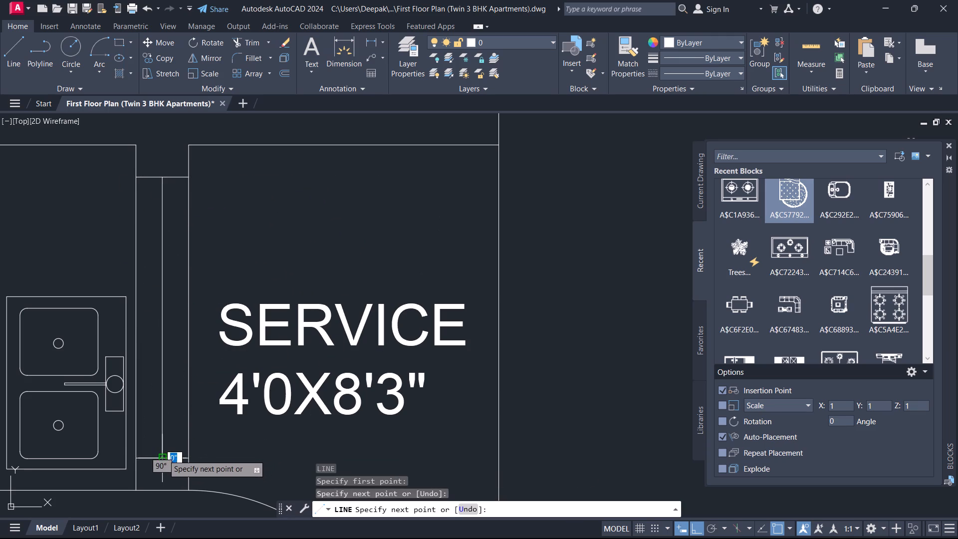
right_click(166, 447)
click(192, 330)
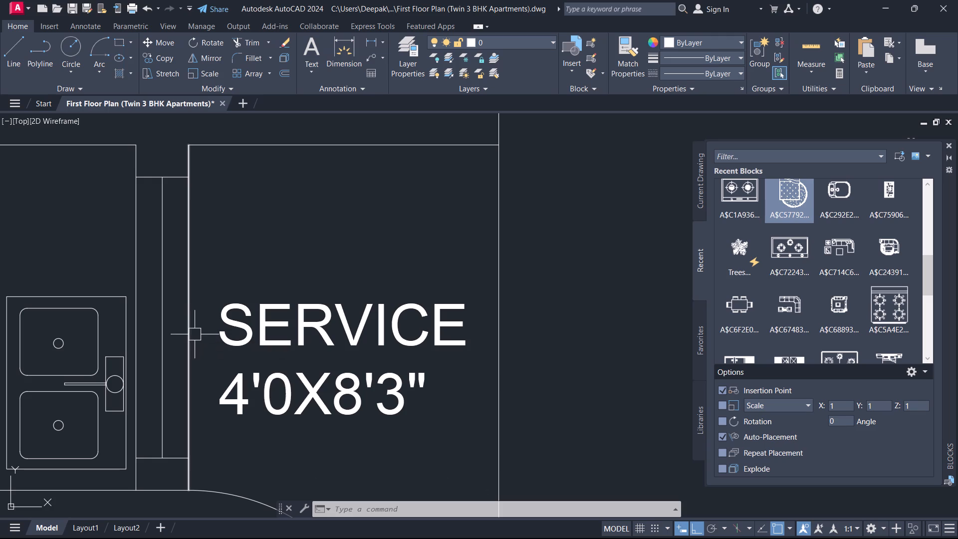
Offset the lower kitchen–service window's centre line by 1" to both sides.
text(O)
key(space)
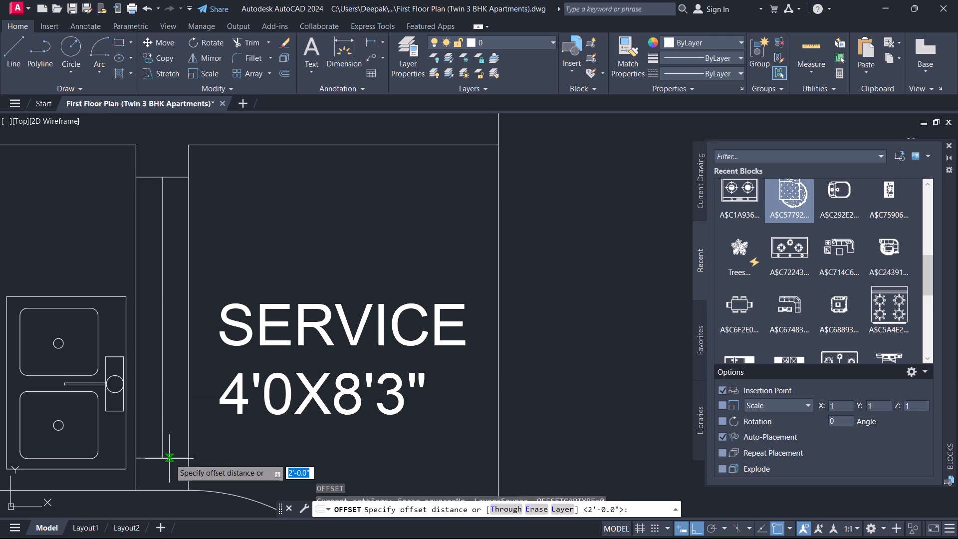
key(1)
key(Return)
scroll(169, 459, up, 2)
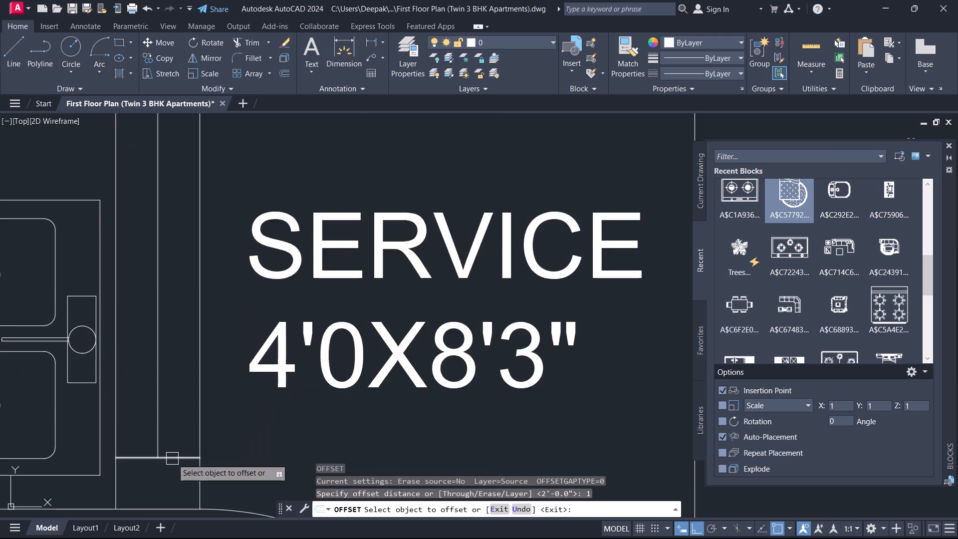
scroll(172, 459, up, 2)
click(110, 405)
click(60, 396)
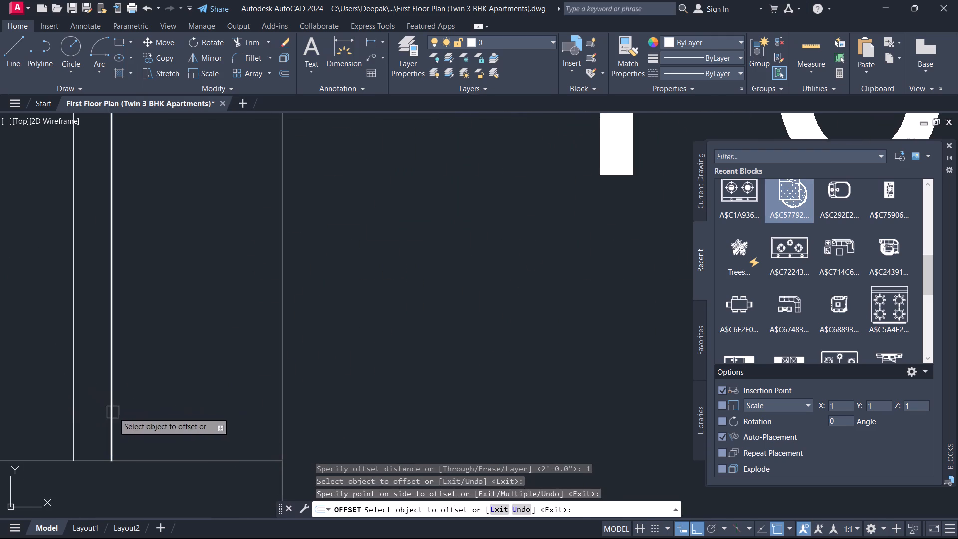
click(114, 413)
click(171, 422)
right_click(178, 375)
click(227, 391)
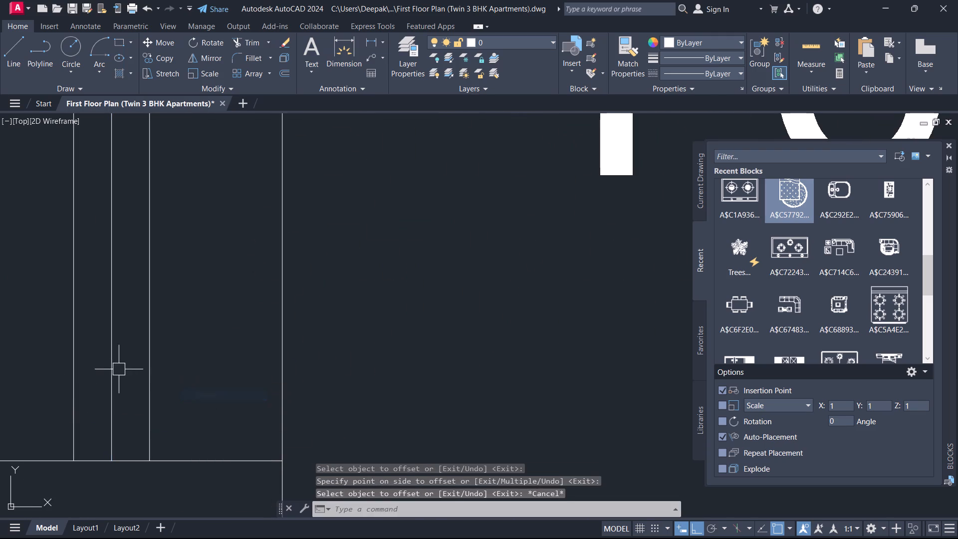
Delete the centre line between the two glazing lines of the lower kitchen–service window.
click(112, 373)
key(Delete)
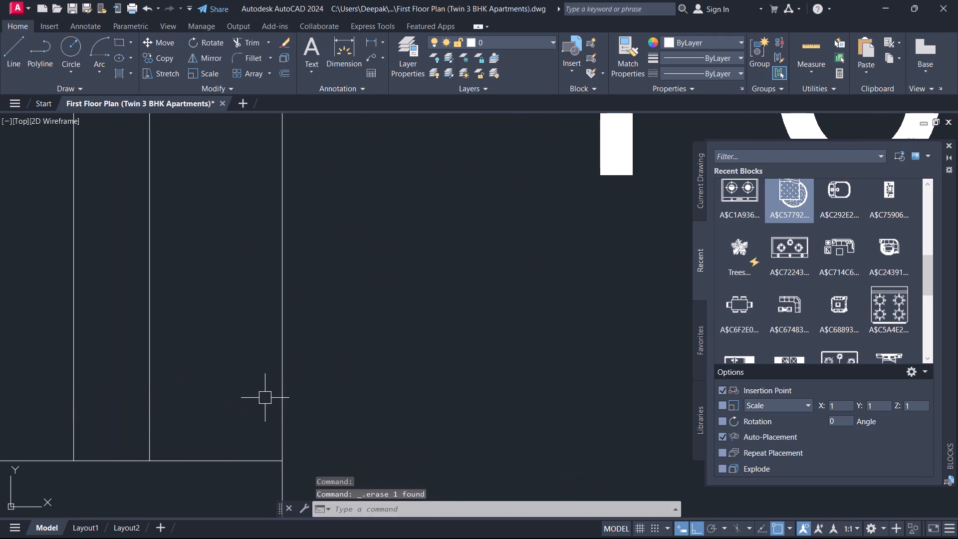
Look over the lower apartment's kitchen, toilet, master bedroom and dining area.
scroll(375, 412, down, 4)
scroll(319, 273, down, 5)
scroll(321, 333, up, 1)
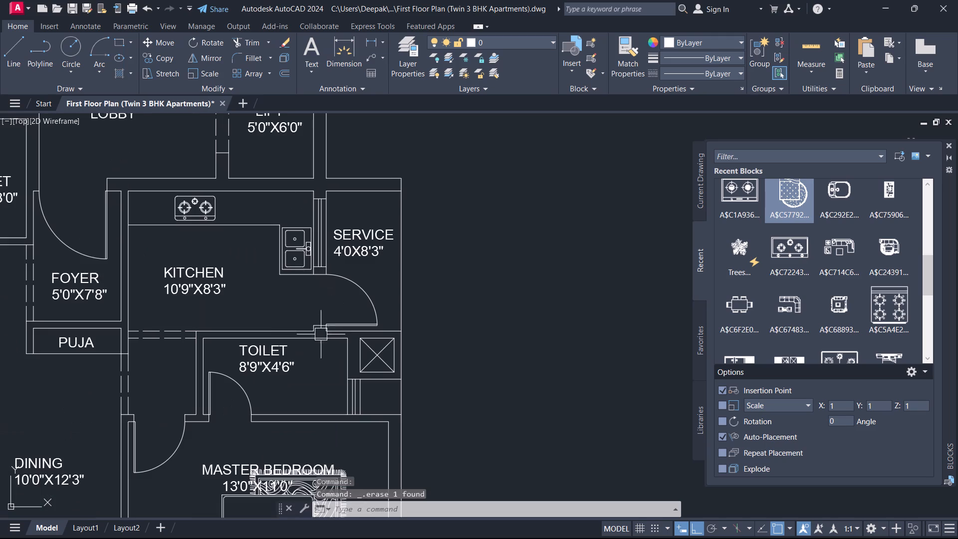
middle_drag(294, 369, 267, 304)
middle_drag(206, 368, 255, 246)
scroll(188, 313, down, 2)
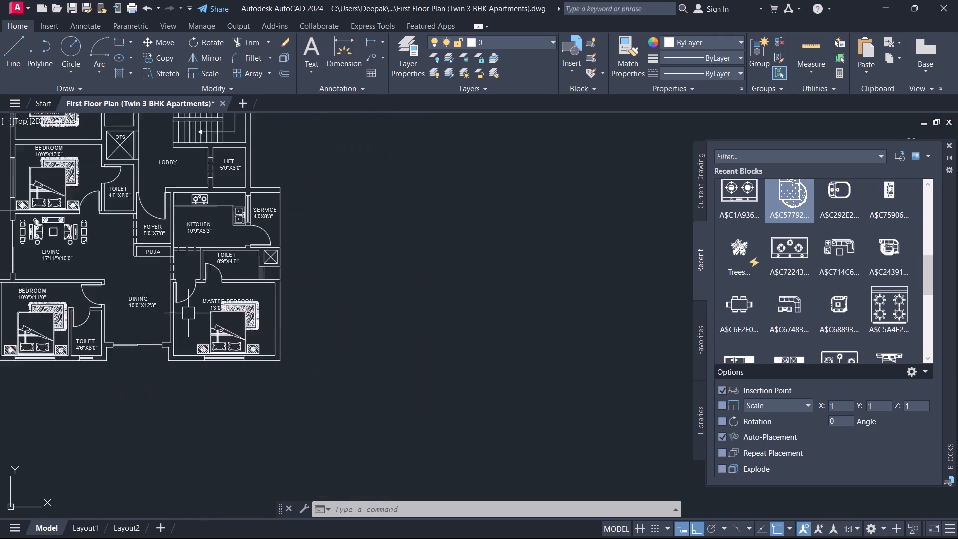
Look over both apartments' rooms to check which furnishings are still missing.
scroll(188, 313, down, 1)
scroll(181, 209, up, 1)
middle_drag(181, 209, 174, 430)
scroll(204, 288, up, 1)
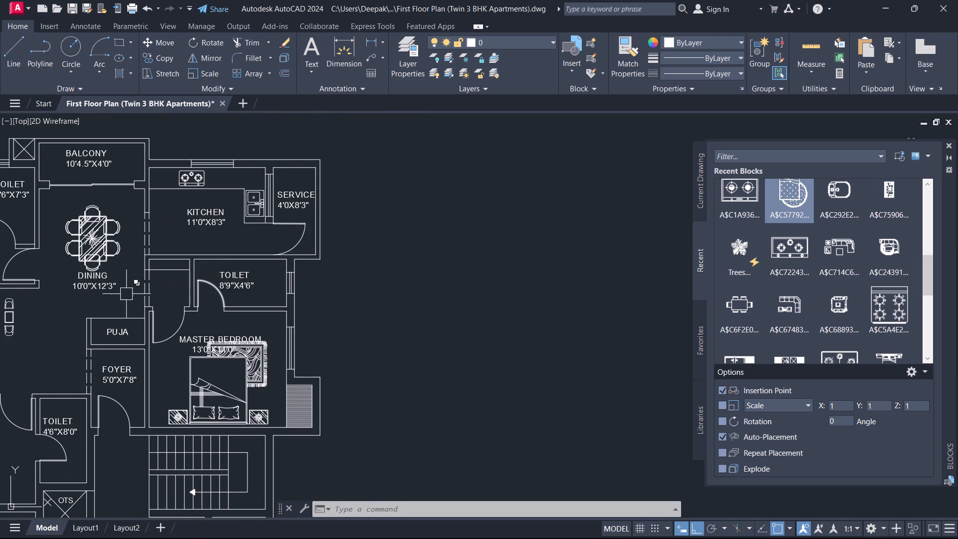
middle_drag(84, 293, 256, 290)
middle_drag(195, 352, 239, 216)
scroll(233, 342, up, 1)
middle_drag(235, 385, 241, 305)
scroll(241, 306, down, 3)
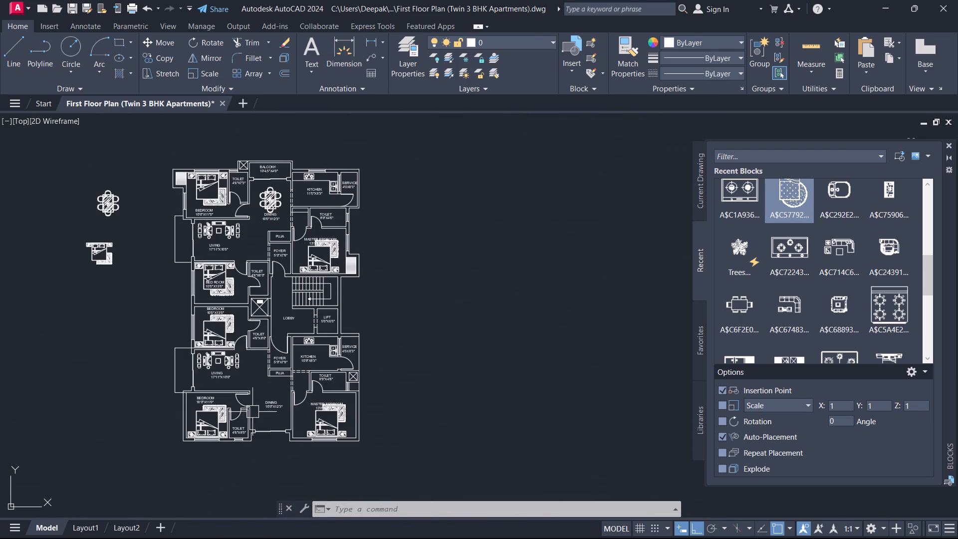
middle_drag(252, 423, 283, 353)
scroll(258, 377, up, 1)
middle_drag(312, 244, 253, 339)
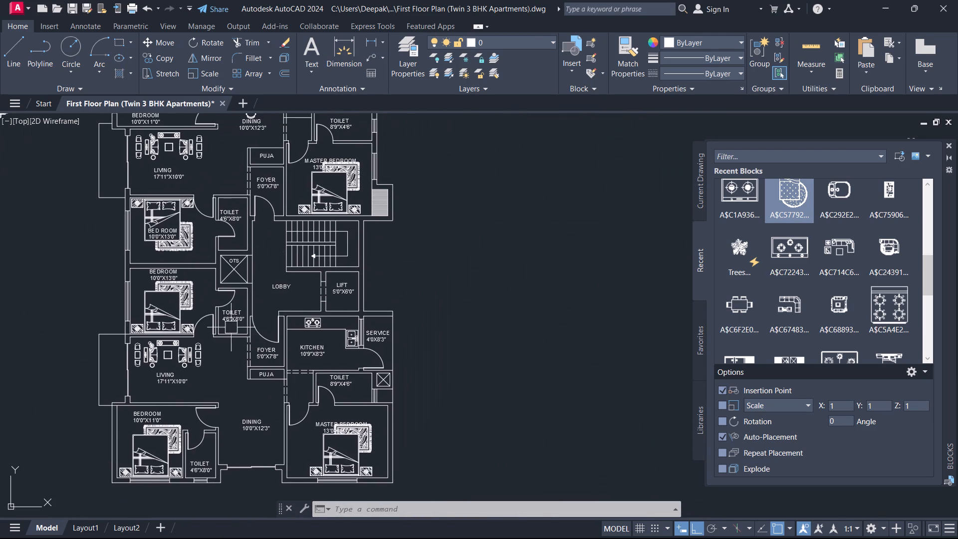
scroll(219, 353, up, 1)
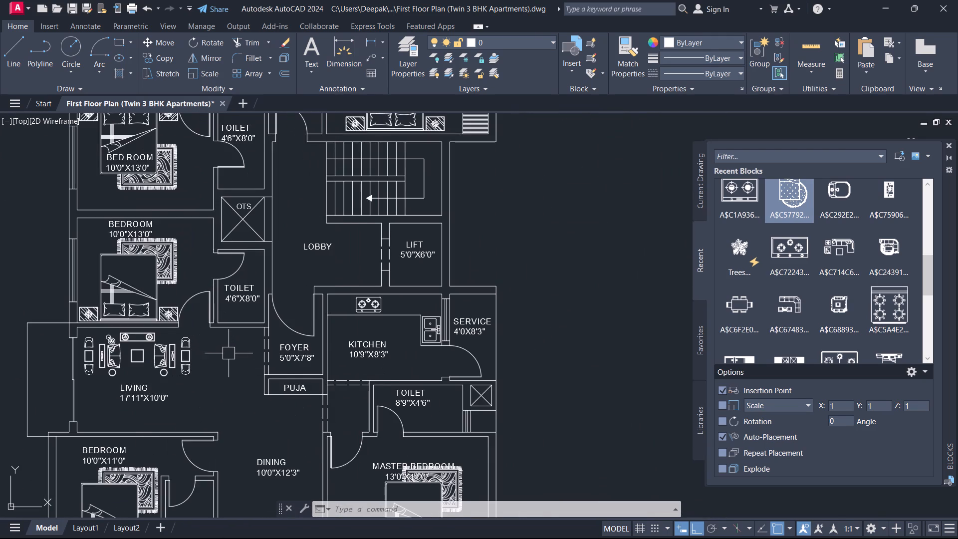
Copy the six-seat dining table from the upper apartment's dining area straight down into the lower apartment's dining area.
scroll(227, 344, down, 3)
scroll(255, 218, up, 6)
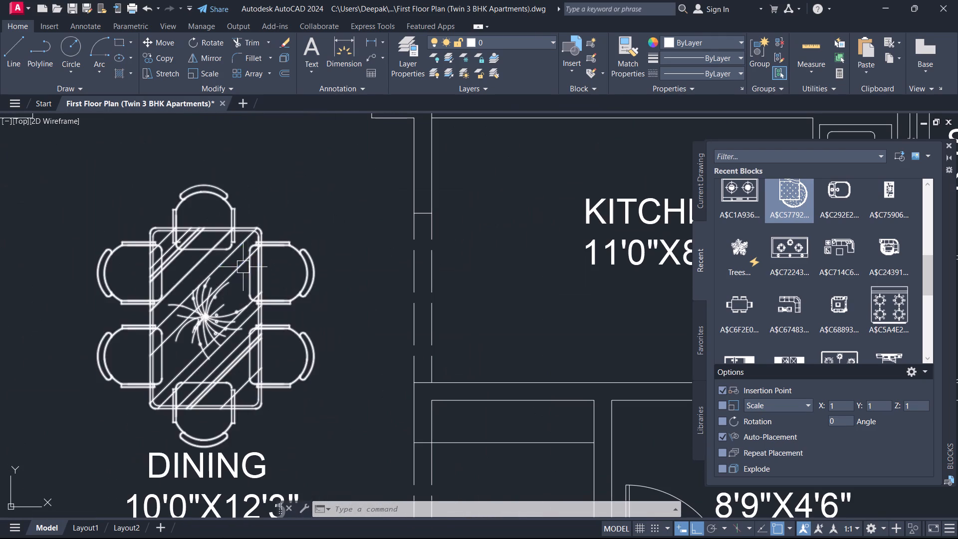
click(243, 267)
text(CO)
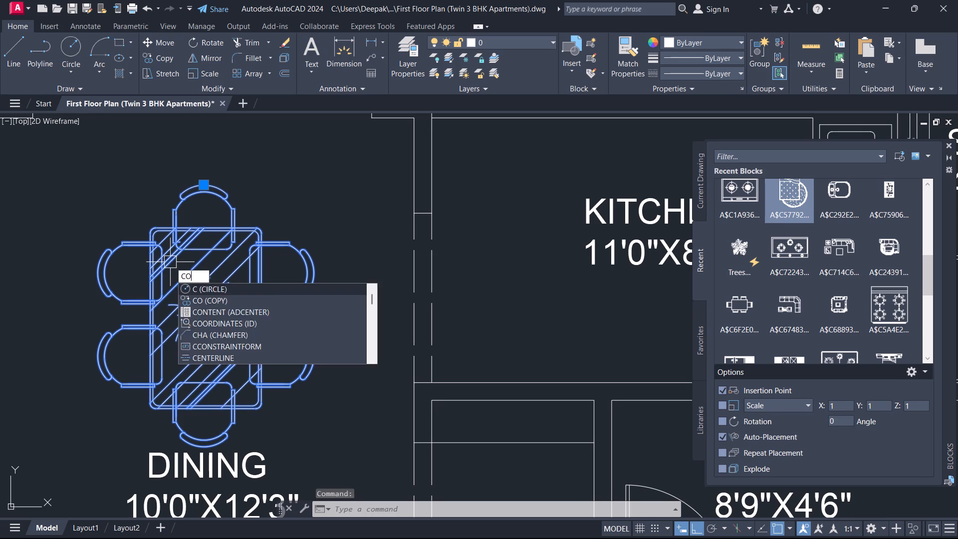
key(space)
click(170, 262)
scroll(177, 417, down, 2)
middle_drag(177, 419, 173, 387)
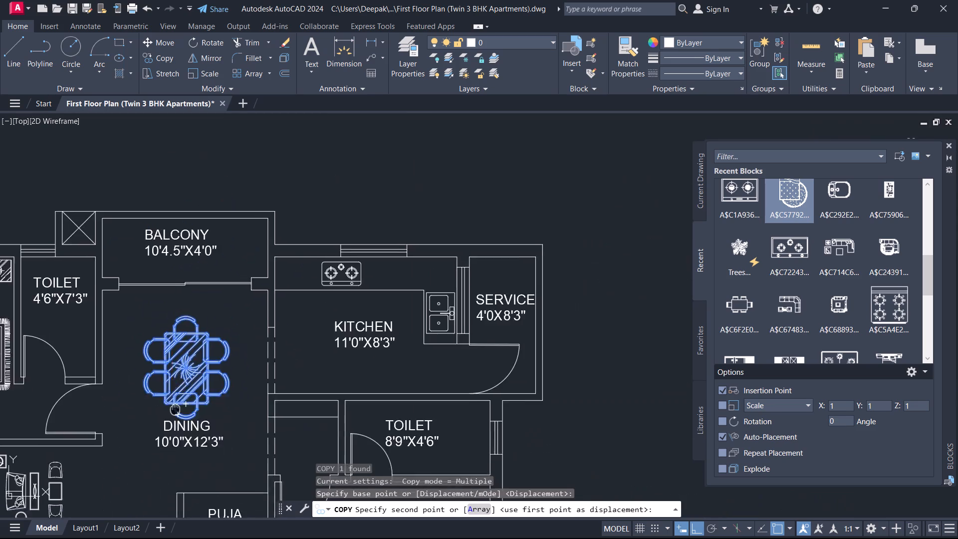
middle_drag(173, 387, 239, 90)
scroll(239, 90, down, 2)
scroll(259, 311, down, 1)
middle_drag(259, 313, 250, 151)
middle_drag(207, 362, 188, 149)
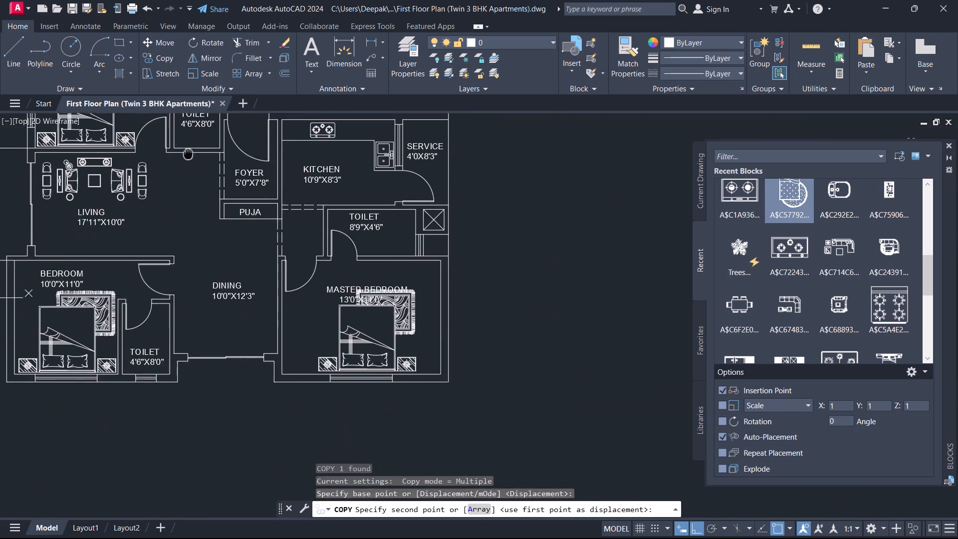
middle_drag(188, 149, 187, 146)
scroll(224, 280, up, 3)
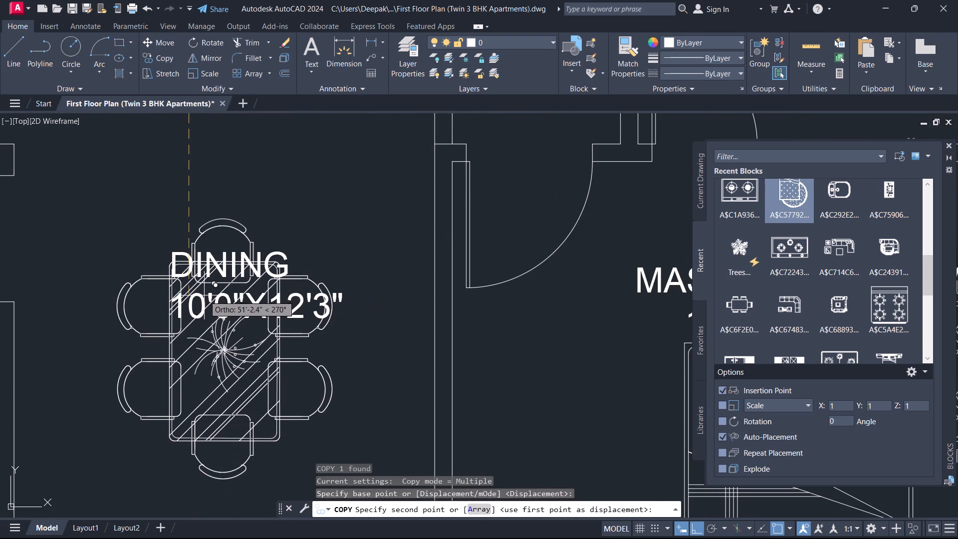
click(204, 295)
right_click(206, 299)
click(230, 318)
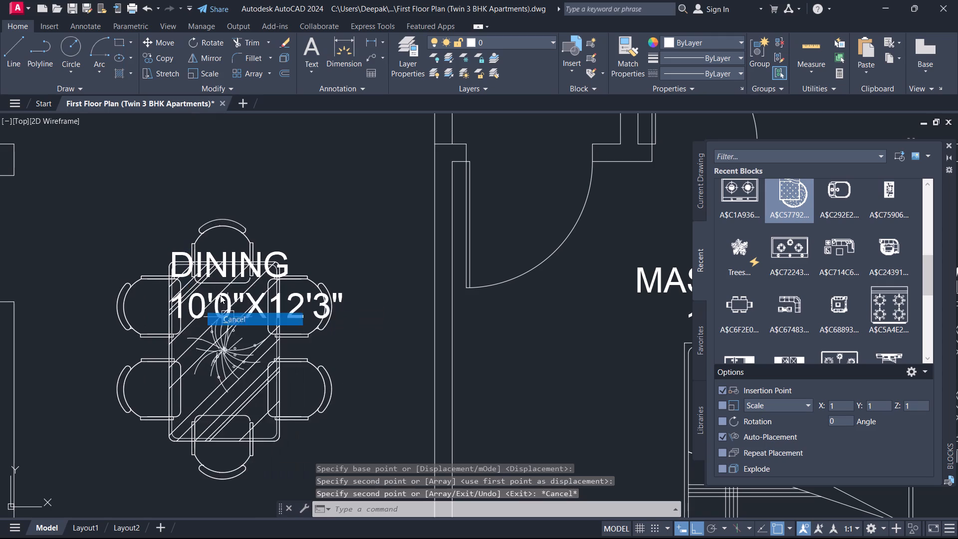
Move the lower apartment's DINING 10'0"X12'3" label up about 3'-6", clear of the dining table.
scroll(201, 244, up, 7)
click(87, 286)
click(117, 290)
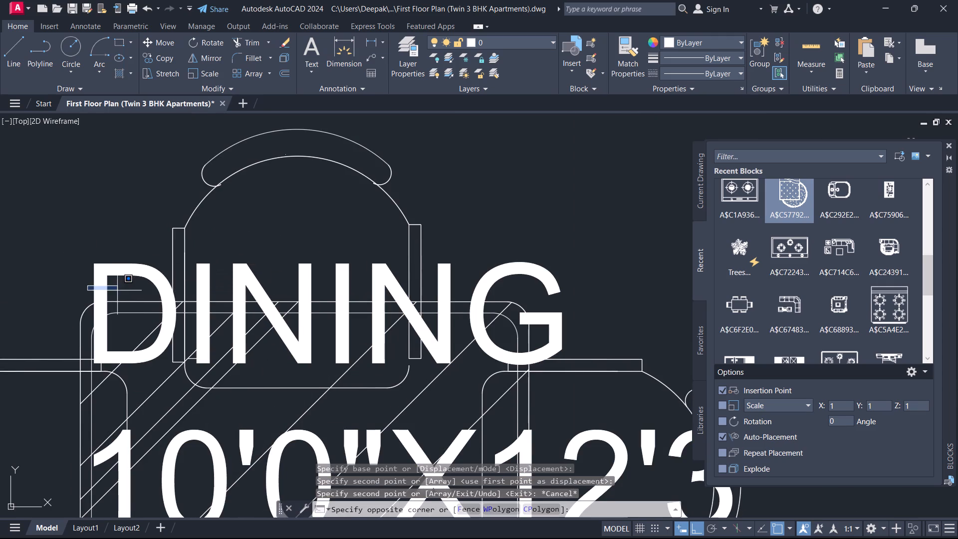
click(114, 286)
click(85, 253)
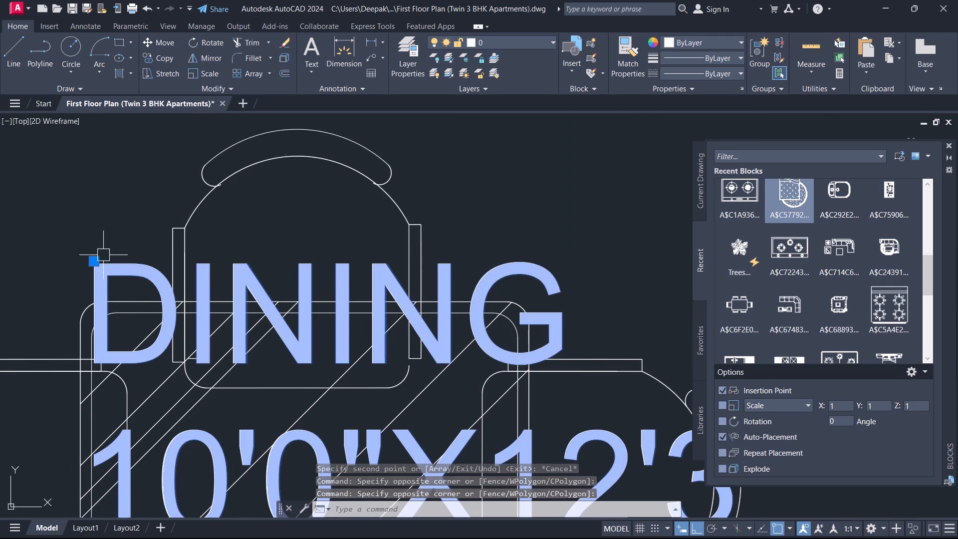
click(96, 265)
scroll(117, 259, down, 4)
scroll(117, 260, up, 2)
scroll(116, 270, down, 2)
scroll(115, 274, up, 1)
scroll(115, 274, down, 3)
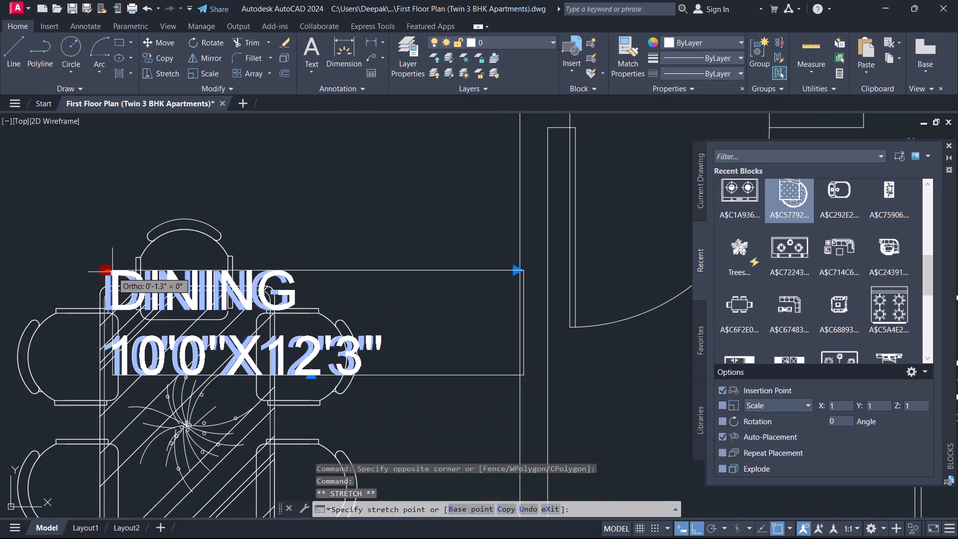
middle_drag(112, 272, 102, 360)
scroll(102, 256, down, 3)
middle_drag(102, 256, 105, 335)
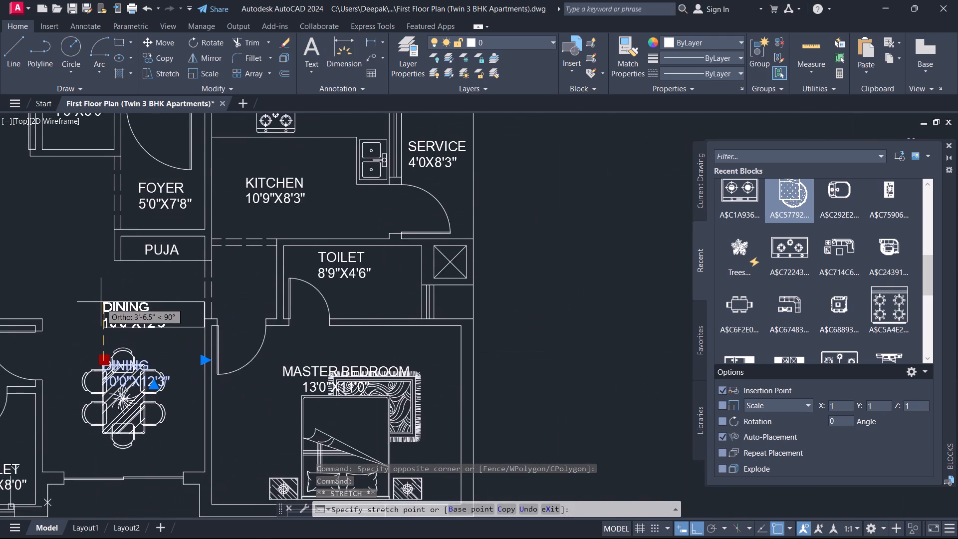
scroll(101, 302, up, 1)
click(101, 301)
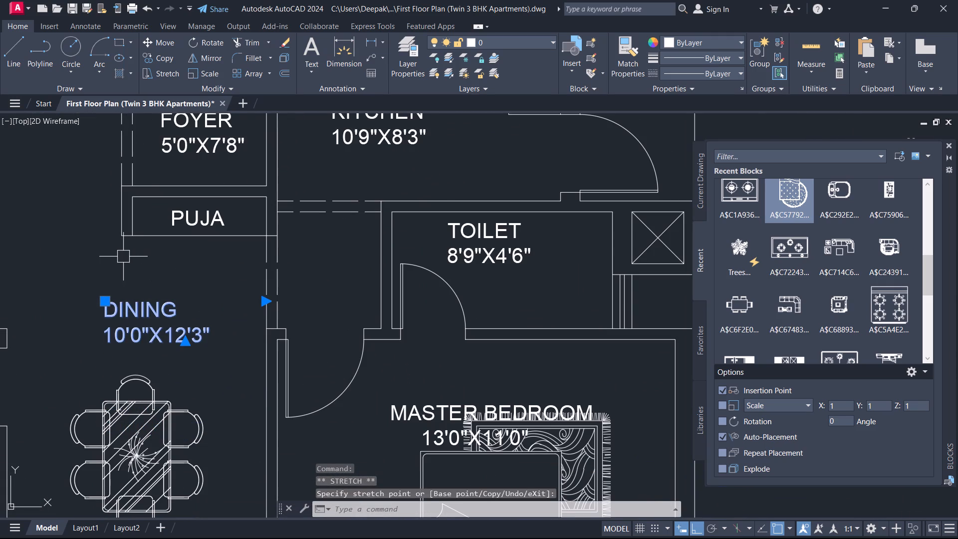
key(Escape)
Move the lower apartment's MASTER BEDROOM 13'0"X11'0" label up about 1'-6", clear of the bed and rug.
scroll(118, 228, down, 3)
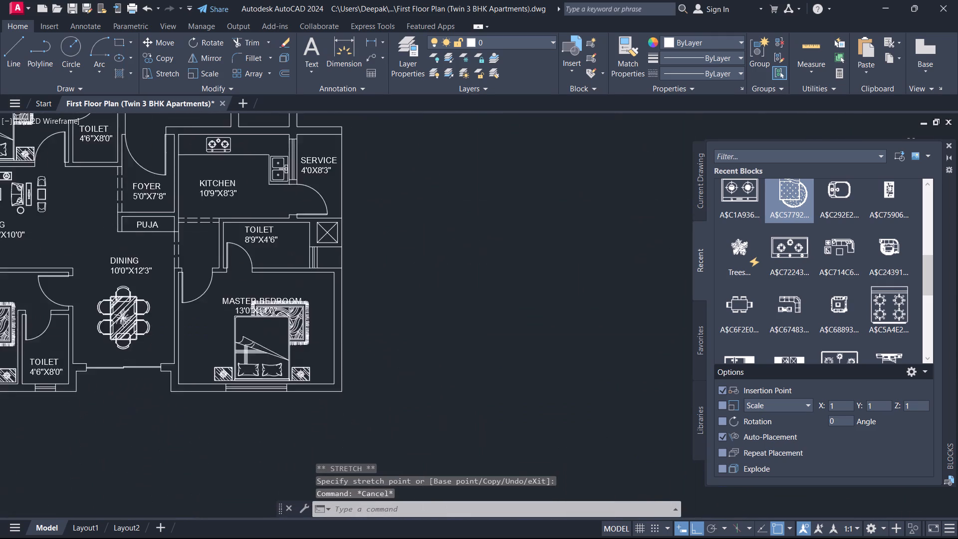
scroll(121, 308, up, 3)
middle_drag(154, 300, 111, 336)
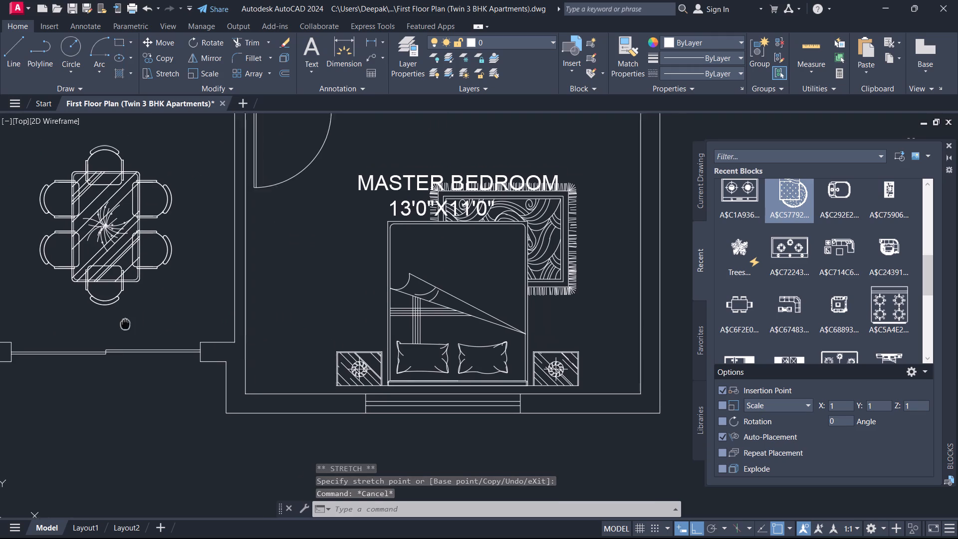
scroll(107, 344, down, 2)
middle_drag(111, 336, 96, 368)
scroll(167, 271, up, 2)
scroll(231, 383, up, 1)
click(217, 390)
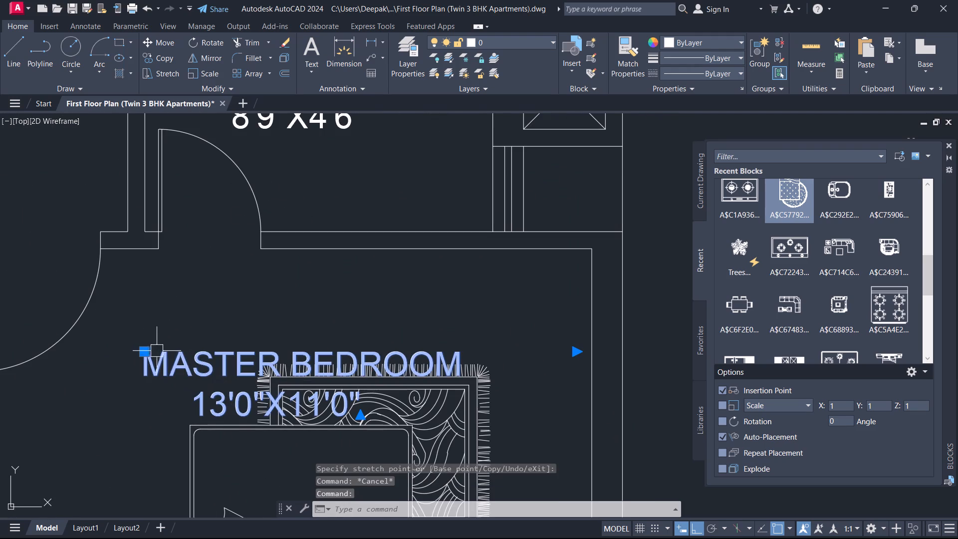
click(142, 351)
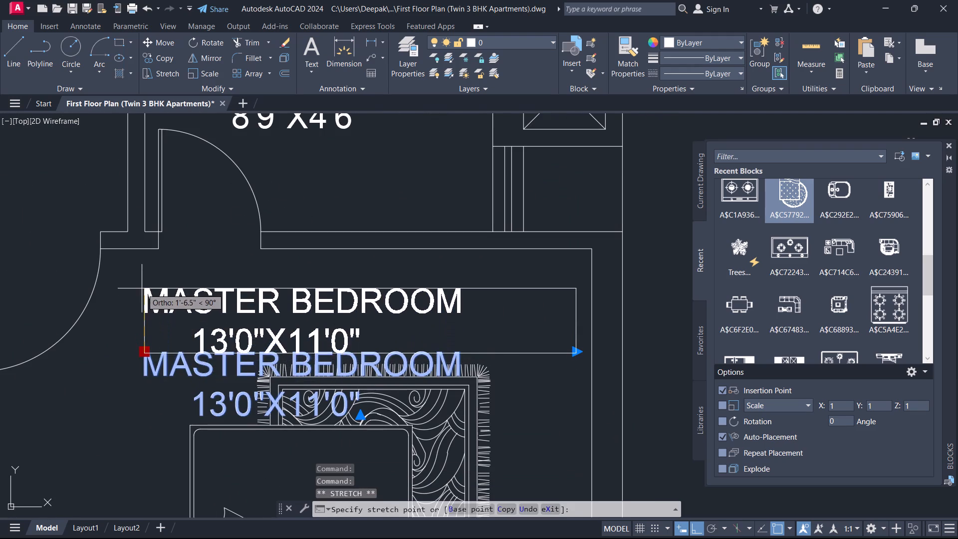
click(142, 286)
Examine the lobby, staircase, kitchens, bedrooms, dining and living areas of both apartments for furnishings and label placement.
scroll(178, 305, down, 4)
middle_drag(249, 301, 252, 398)
scroll(252, 398, up, 3)
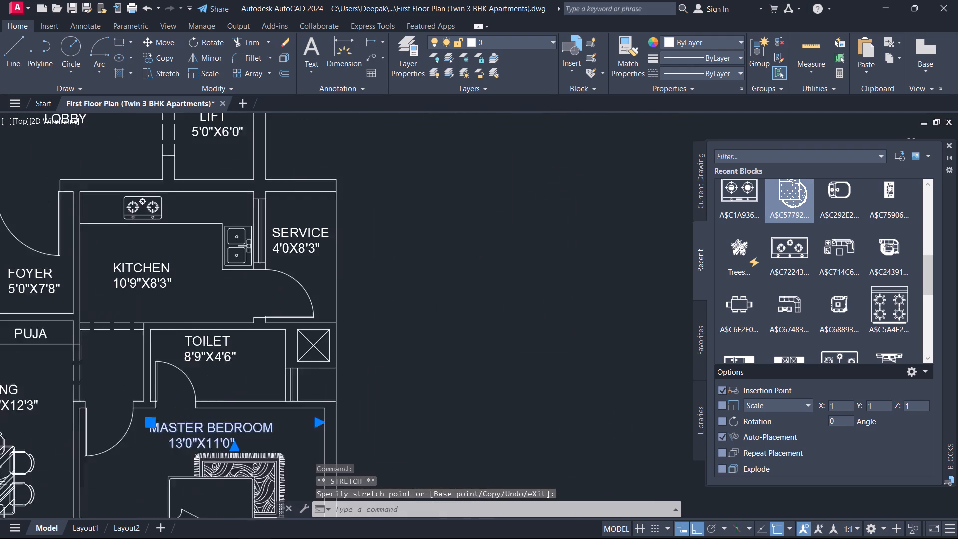
scroll(229, 368, up, 1)
scroll(179, 333, down, 2)
middle_drag(109, 324, 238, 363)
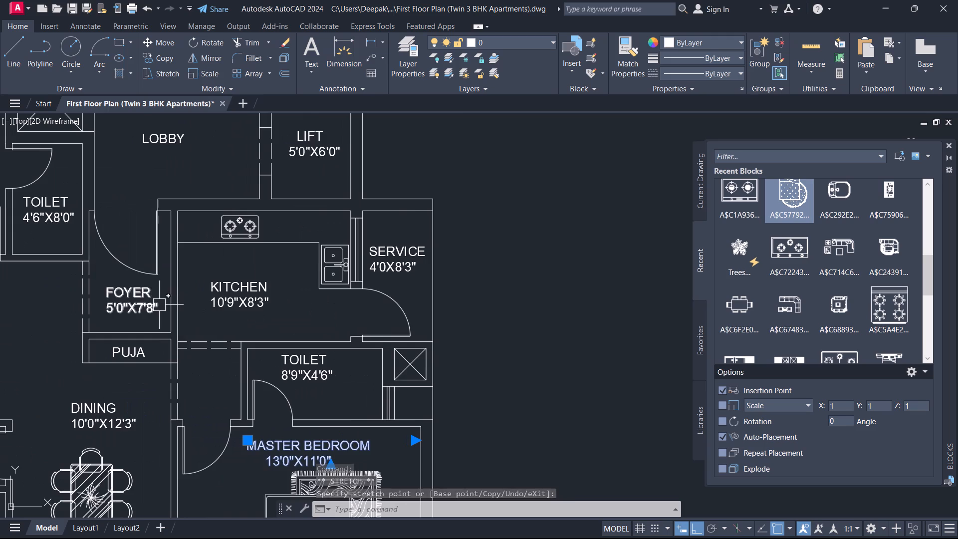
scroll(159, 305, up, 1)
scroll(159, 305, down, 2)
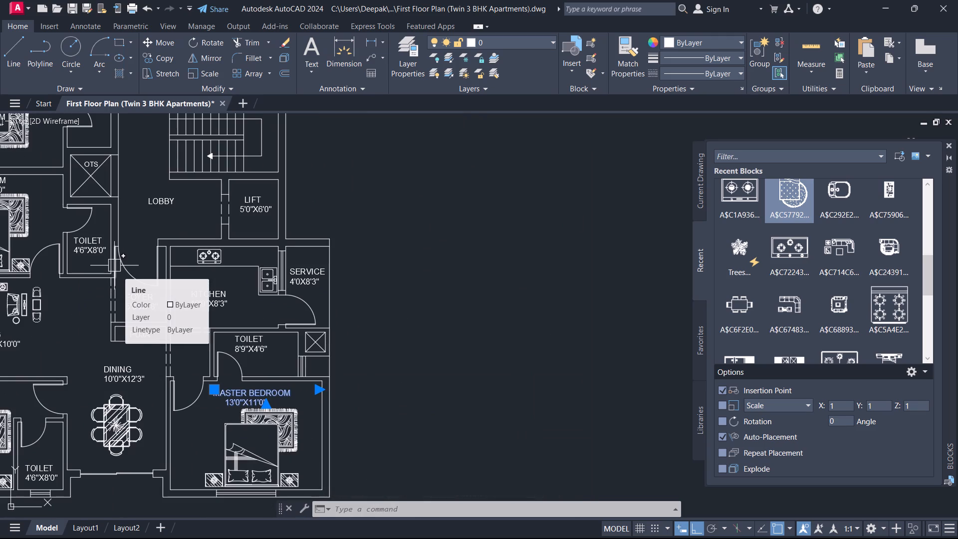
middle_click(104, 251)
scroll(104, 250, down, 3)
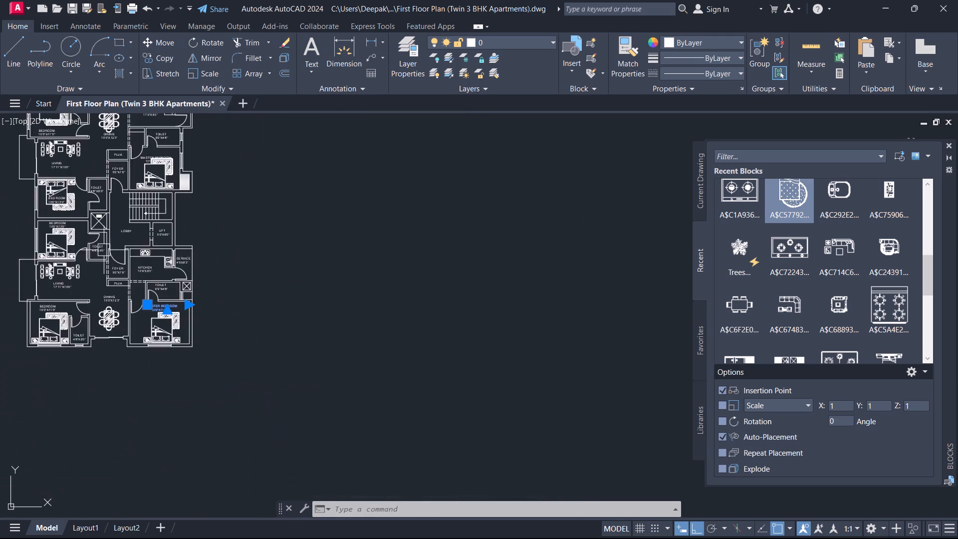
scroll(104, 250, down, 1)
scroll(104, 250, up, 2)
middle_drag(104, 250, 119, 321)
scroll(111, 285, up, 4)
scroll(110, 279, down, 2)
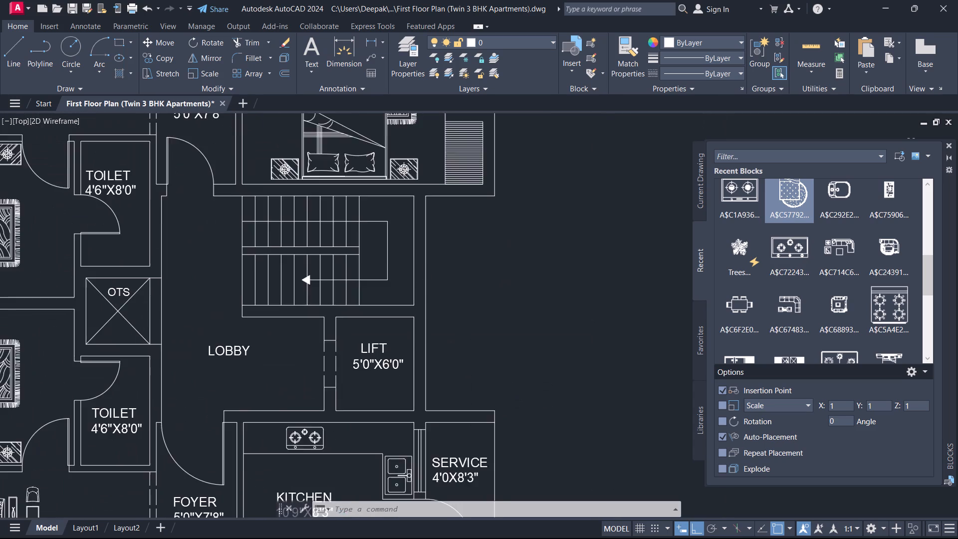
middle_drag(174, 236, 150, 313)
middle_drag(130, 255, 91, 280)
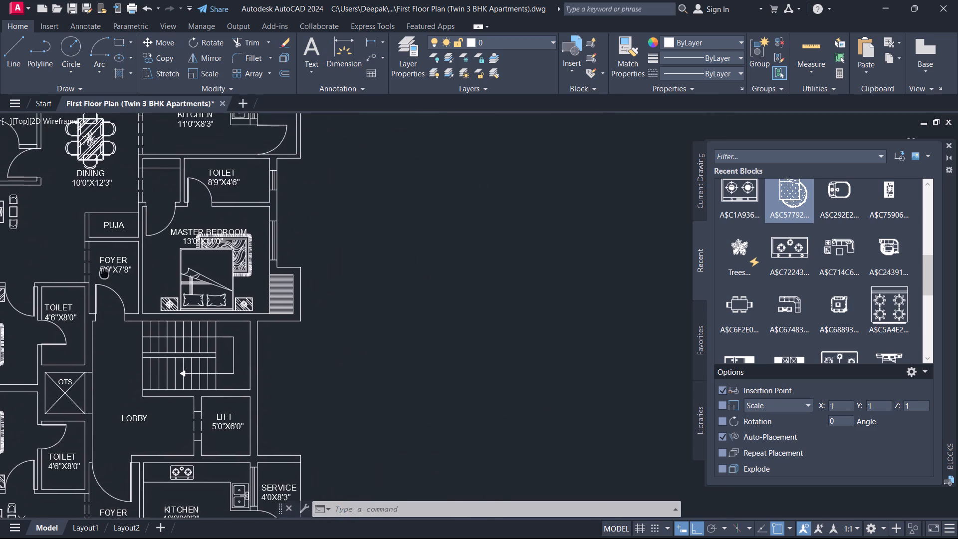
middle_drag(91, 280, 66, 325)
scroll(112, 233, up, 1)
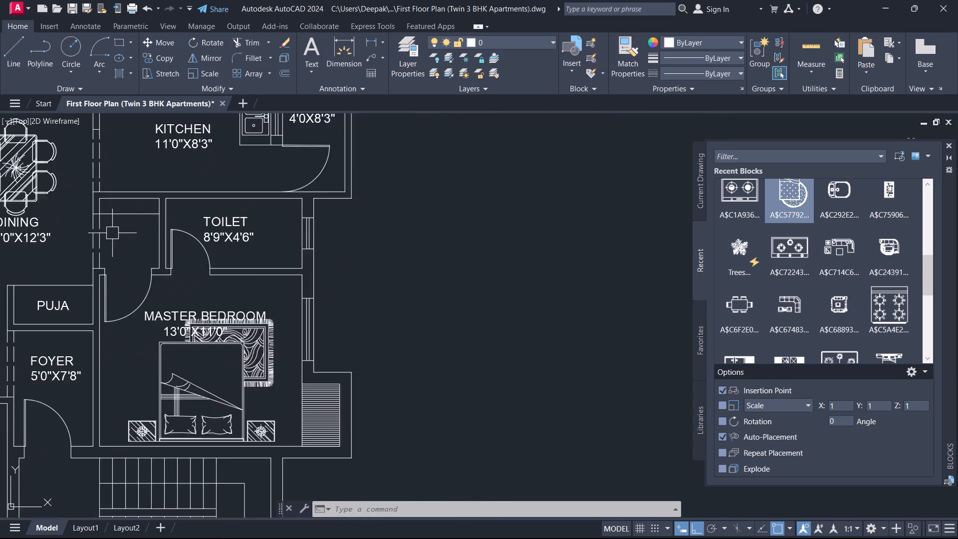
scroll(113, 234, up, 1)
scroll(118, 221, down, 3)
middle_drag(118, 221, 127, 307)
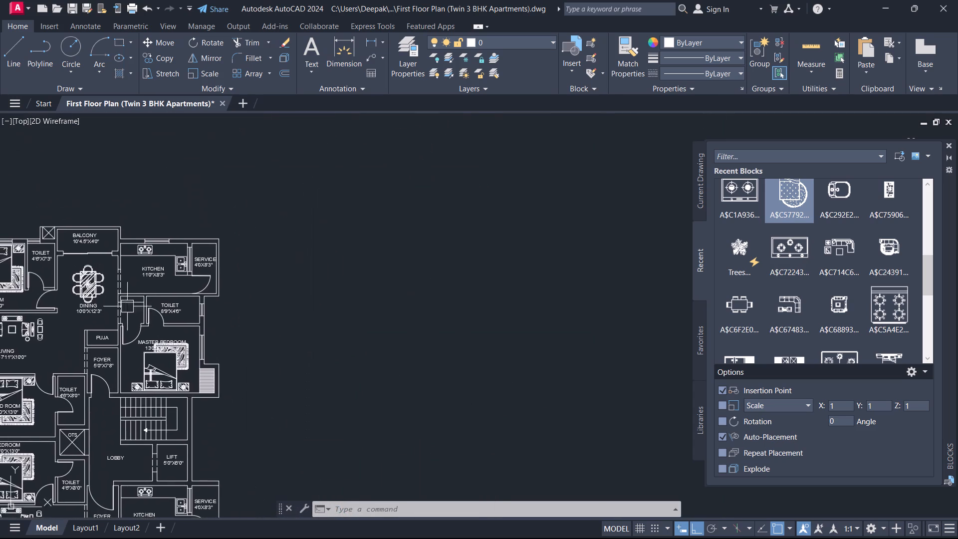
scroll(125, 299, up, 3)
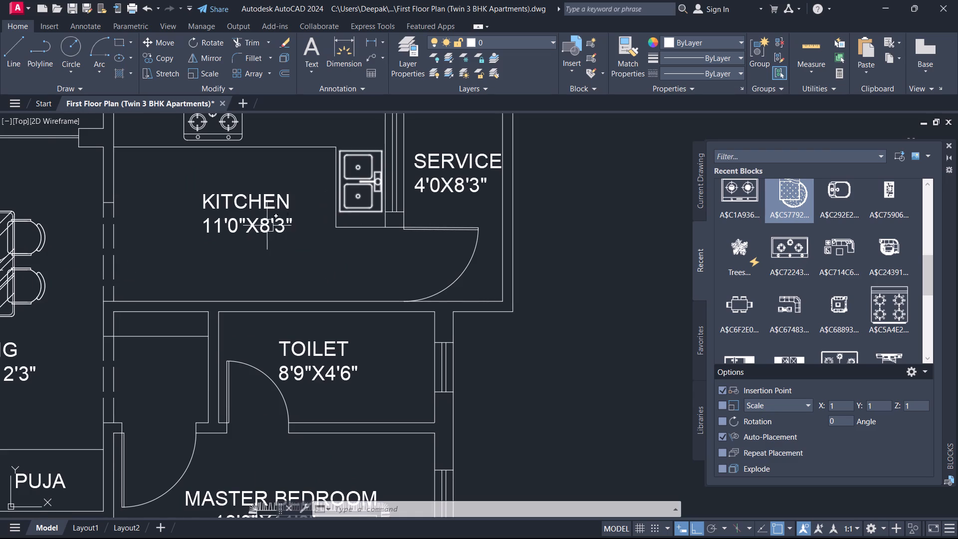
scroll(254, 229, down, 3)
scroll(60, 227, up, 2)
middle_drag(67, 231, 102, 224)
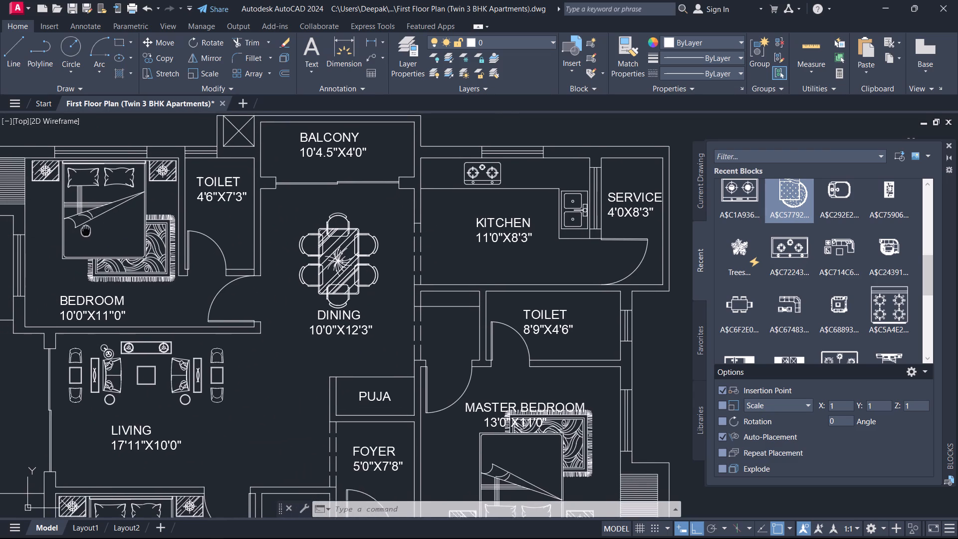
middle_drag(102, 224, 103, 224)
middle_drag(180, 302, 196, 253)
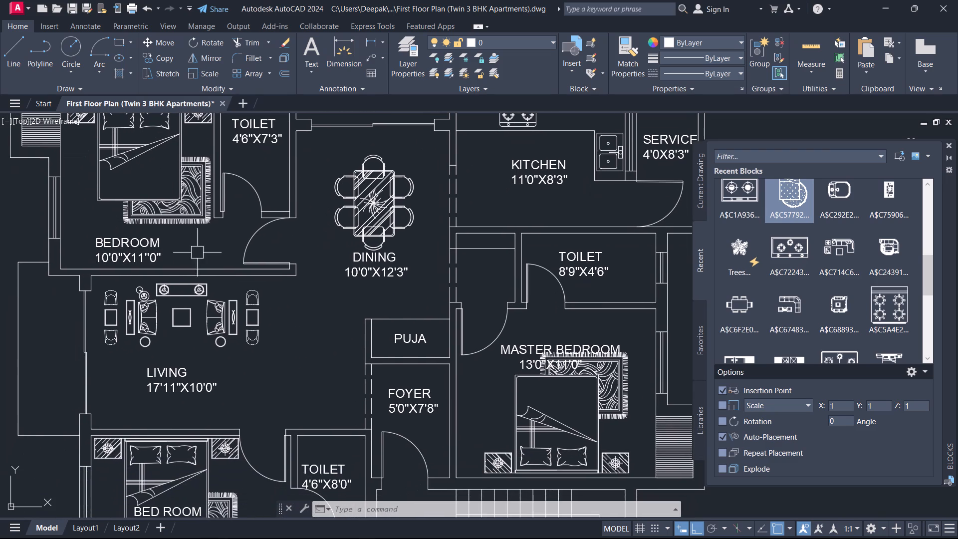
middle_drag(205, 333, 171, 288)
scroll(171, 288, down, 2)
scroll(186, 358, down, 1)
middle_drag(201, 377, 200, 370)
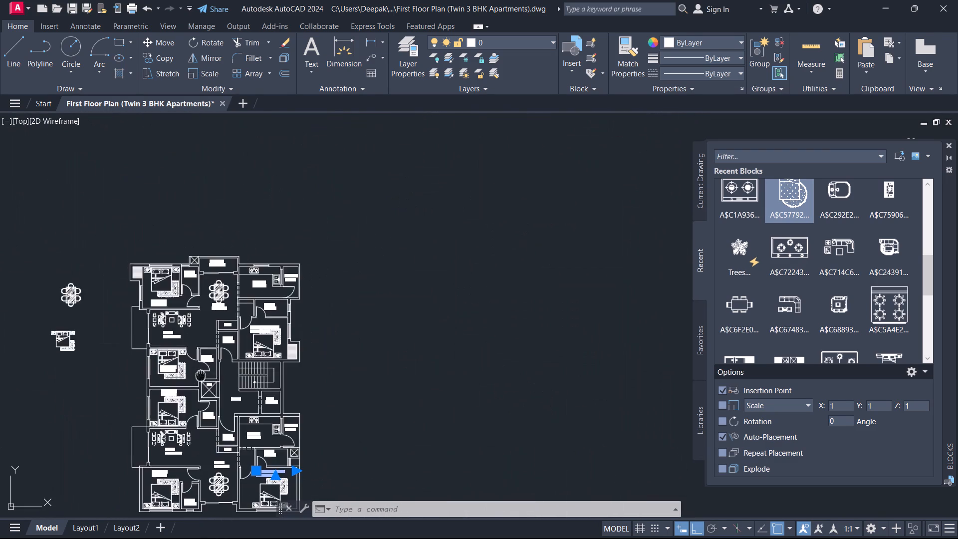
Delete the spare dining table and bed blocks lying outside the floor plan.
middle_drag(200, 370, 176, 281)
scroll(104, 263, up, 1)
middle_drag(66, 255, 156, 273)
drag(154, 274, 148, 271)
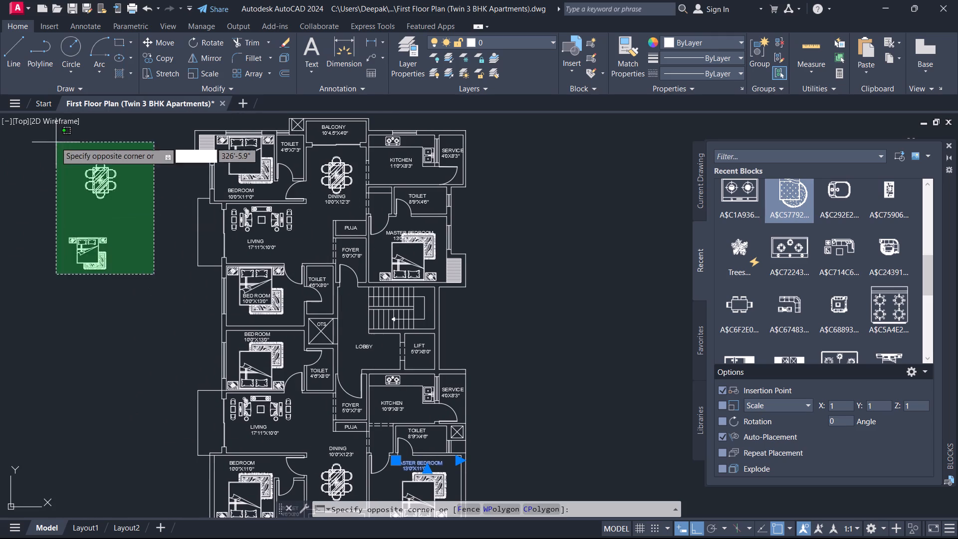
click(36, 150)
key(Delete)
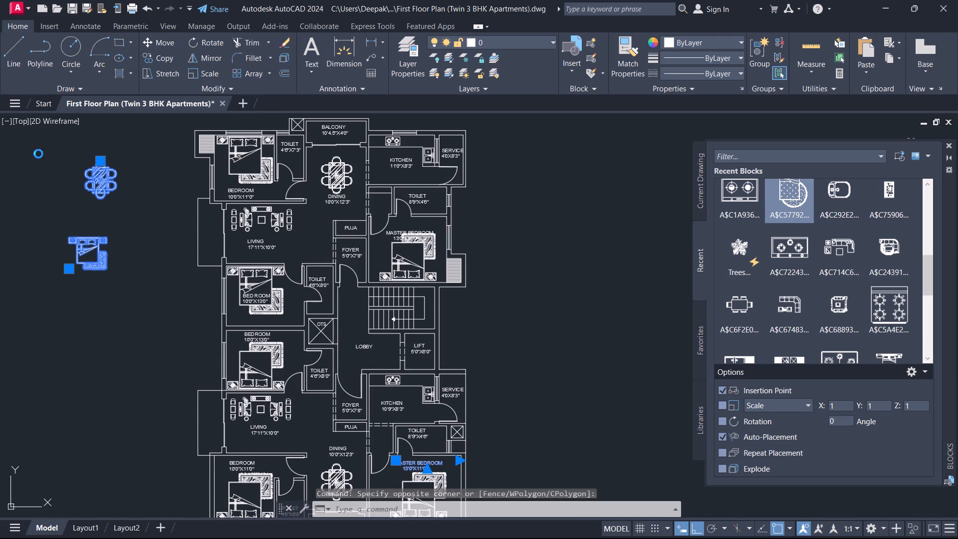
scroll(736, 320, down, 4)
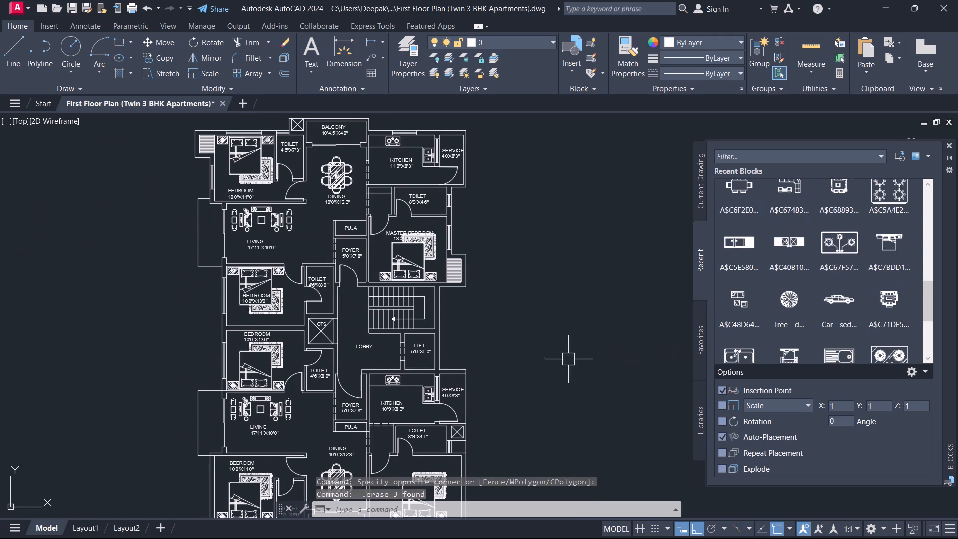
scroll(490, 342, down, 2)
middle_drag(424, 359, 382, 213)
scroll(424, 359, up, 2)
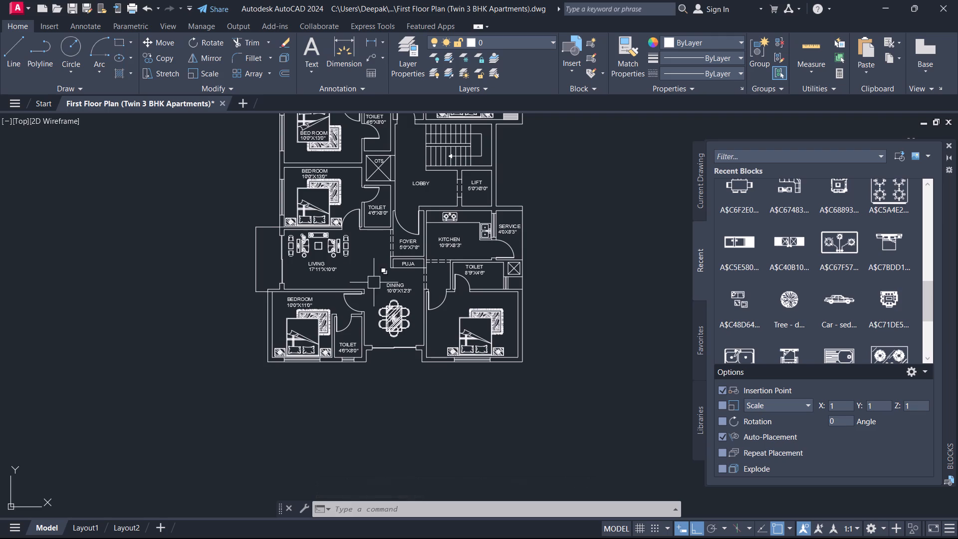
Examine both apartments on the floor plan for furnishings and room labels, including the lower apartment's master bedroom.
scroll(466, 296, up, 2)
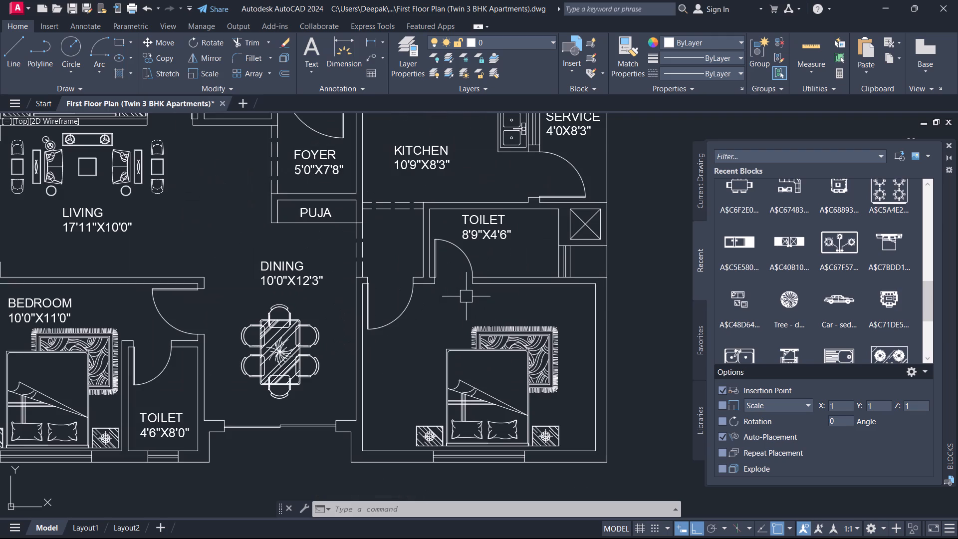
scroll(467, 304, down, 4)
middle_click(529, 269)
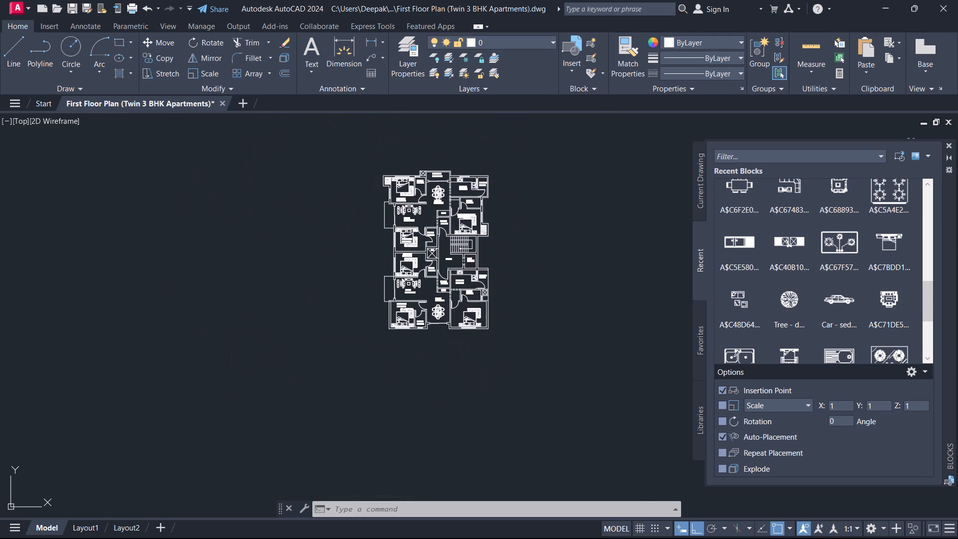
middle_click(529, 269)
middle_drag(504, 350, 347, 209)
scroll(401, 289, up, 2)
scroll(407, 298, down, 1)
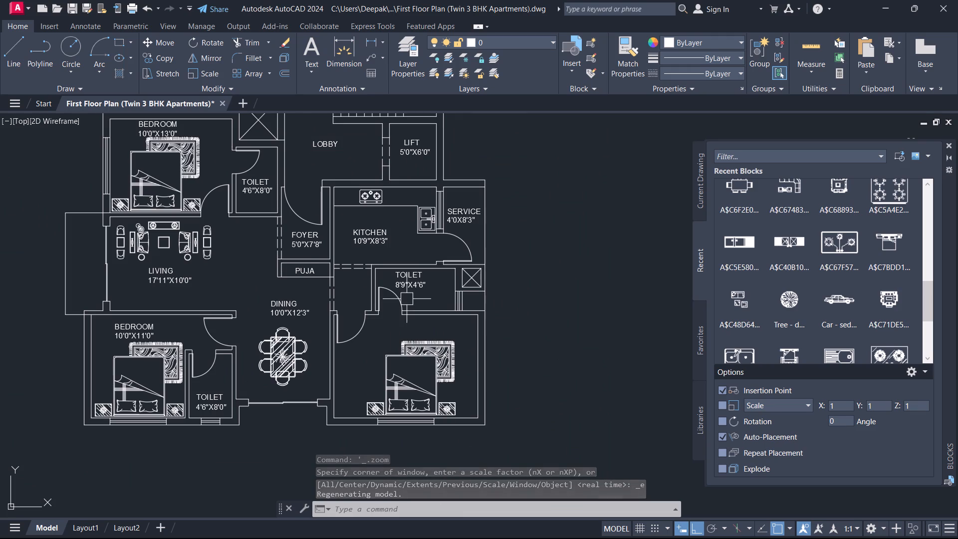
scroll(372, 251, down, 1)
middle_drag(372, 251, 71, 537)
scroll(133, 368, down, 1)
middle_click(134, 368)
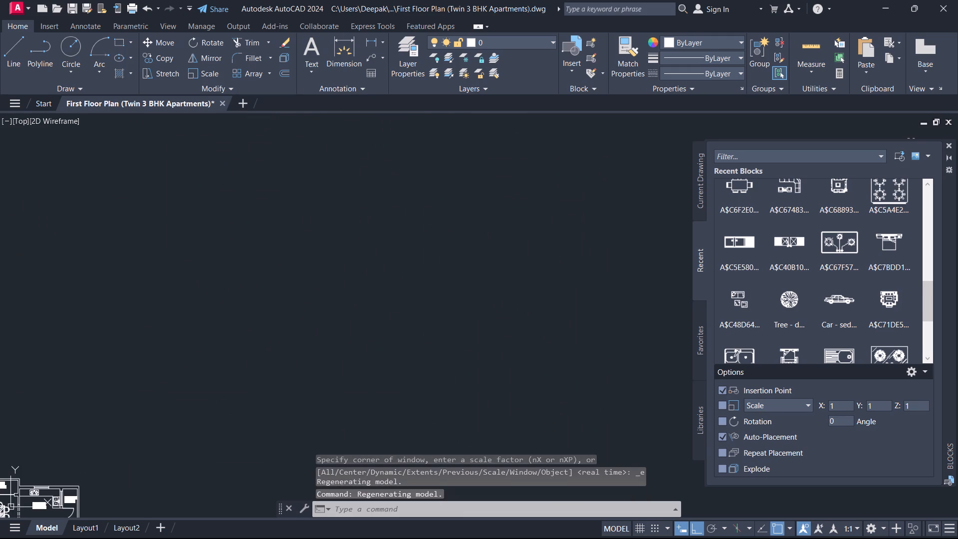
middle_click(134, 368)
middle_click(557, 271)
middle_click(558, 271)
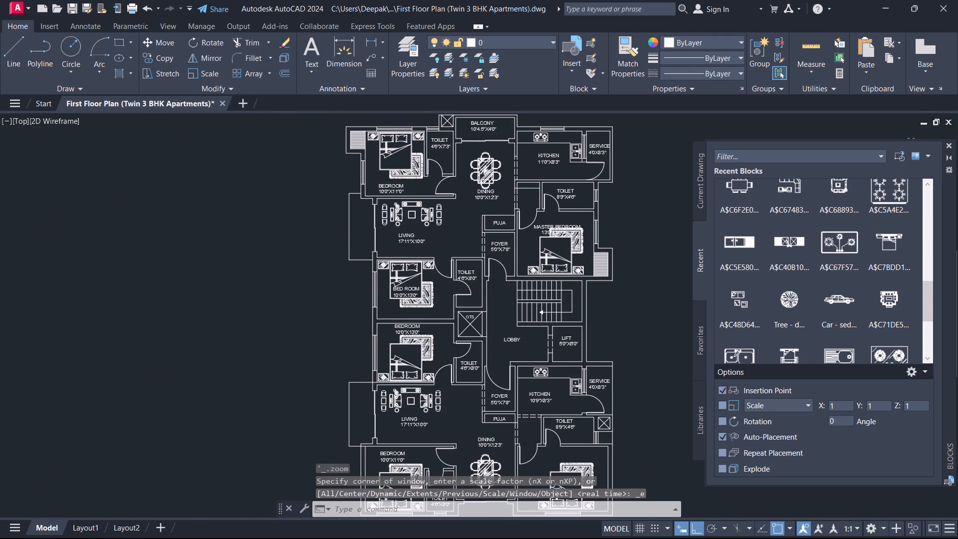
Move the upper apartment's MASTER BEDROOM 13'0"X11'0" label straight up, clear of the rug and bed.
scroll(557, 231, up, 4)
click(511, 267)
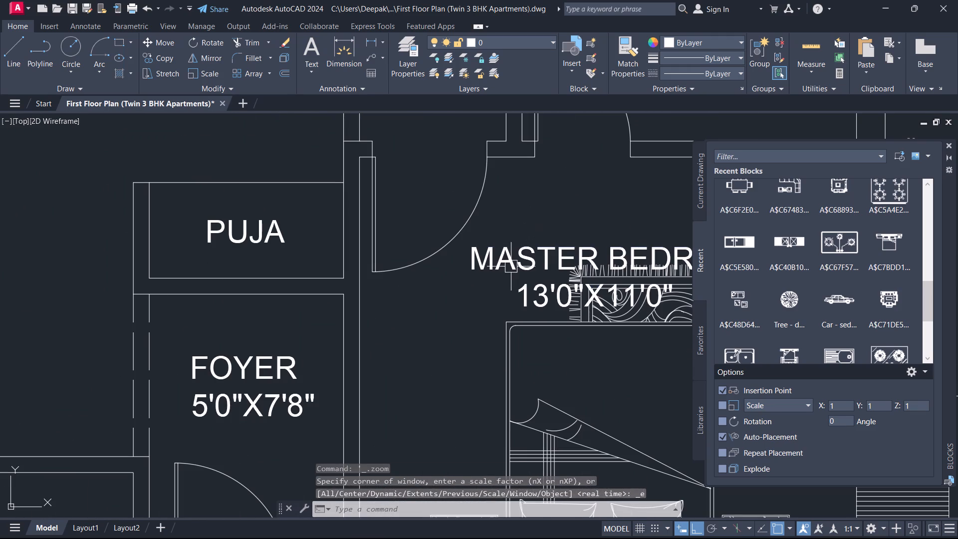
text(M)
key(space)
click(508, 268)
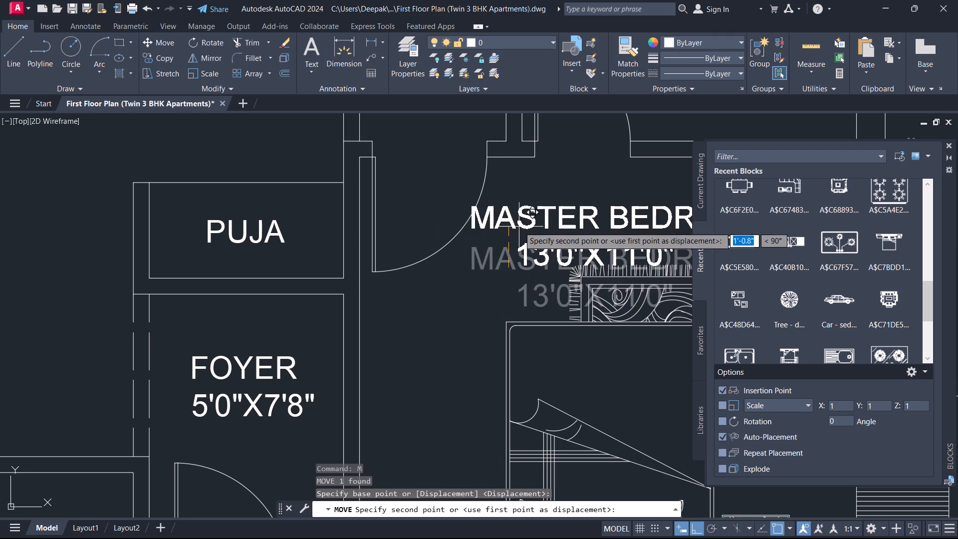
click(525, 214)
right_click(525, 216)
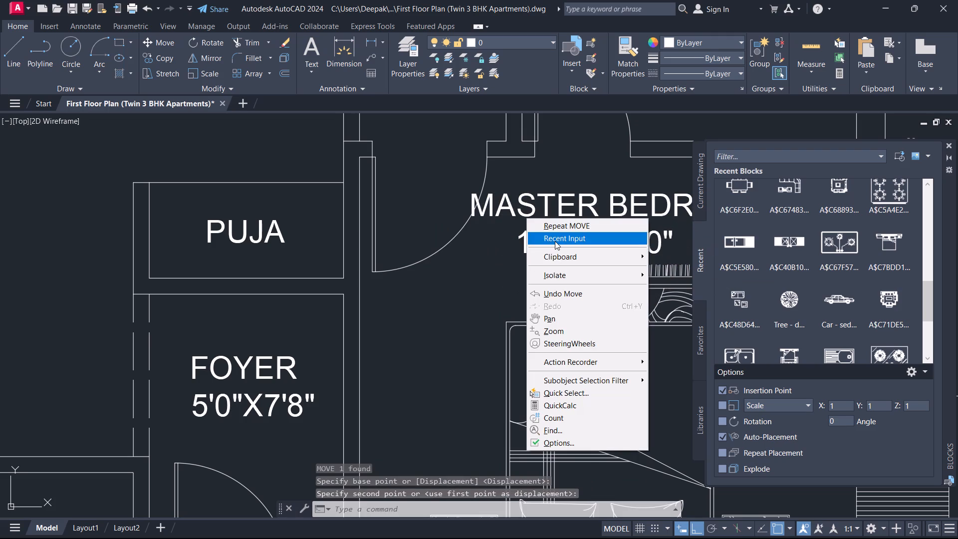
click(480, 265)
click(484, 199)
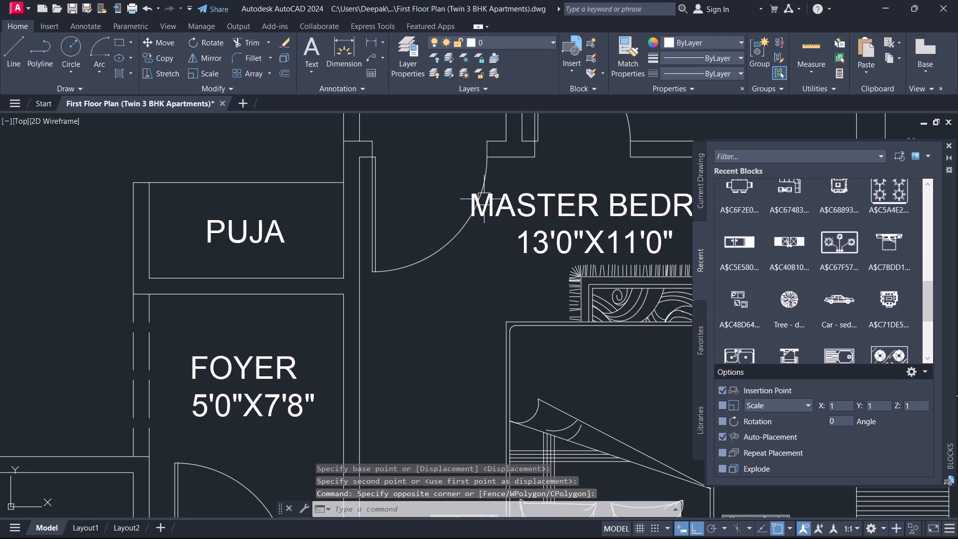
Copy the upper apartment's MASTER BEDROOM 13'0"X11'0" label about 40' straight down into the lower apartment's master bedroom, above the rug.
click(523, 208)
text(CP)
key(BackSpace)
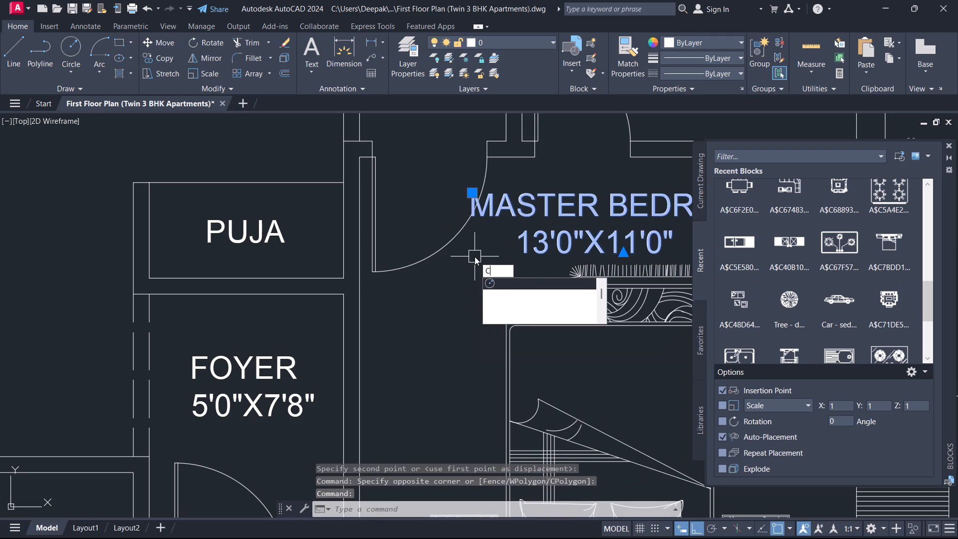
text(O)
key(space)
click(508, 207)
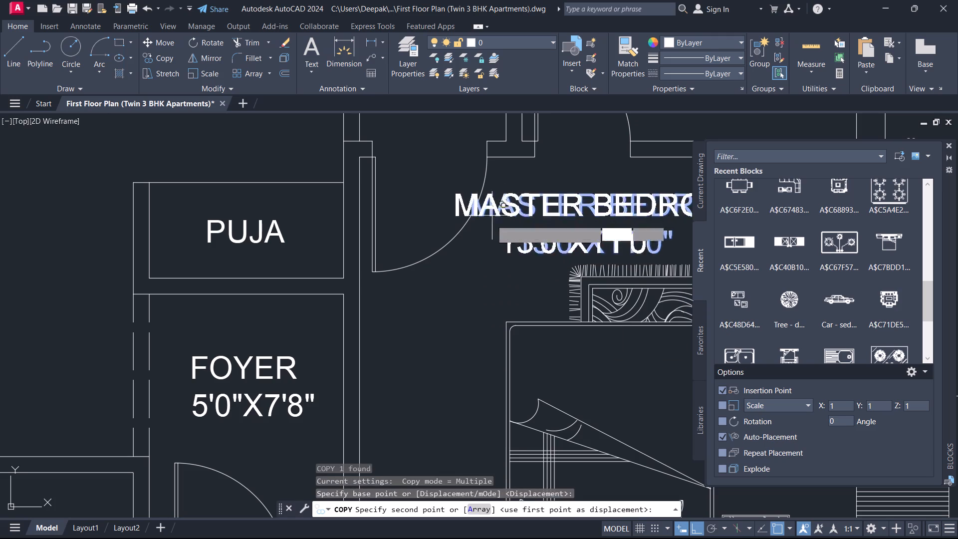
scroll(491, 225, down, 2)
scroll(491, 227, up, 1)
scroll(491, 227, down, 1)
middle_drag(512, 389, 503, 265)
scroll(513, 385, down, 5)
scroll(521, 272, up, 4)
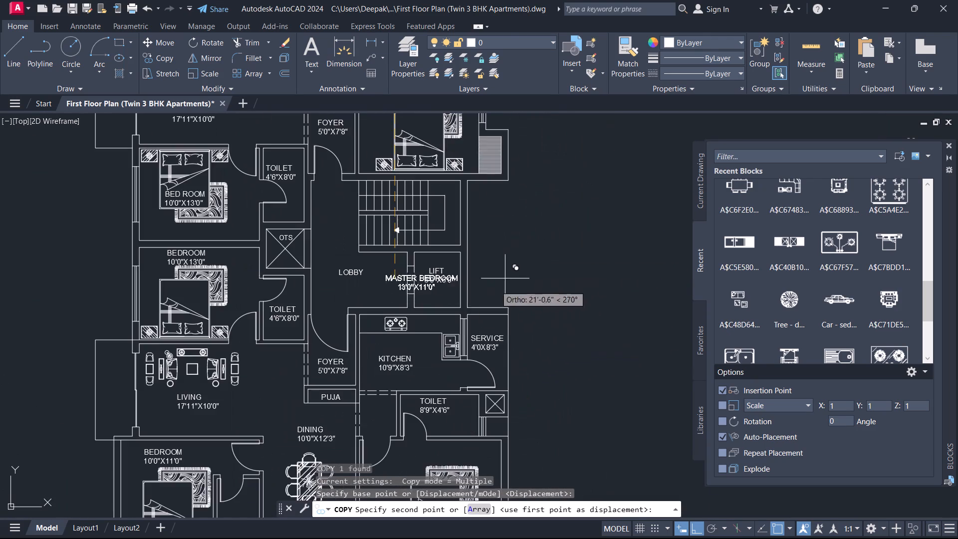
middle_drag(448, 395, 438, 187)
scroll(416, 216, up, 3)
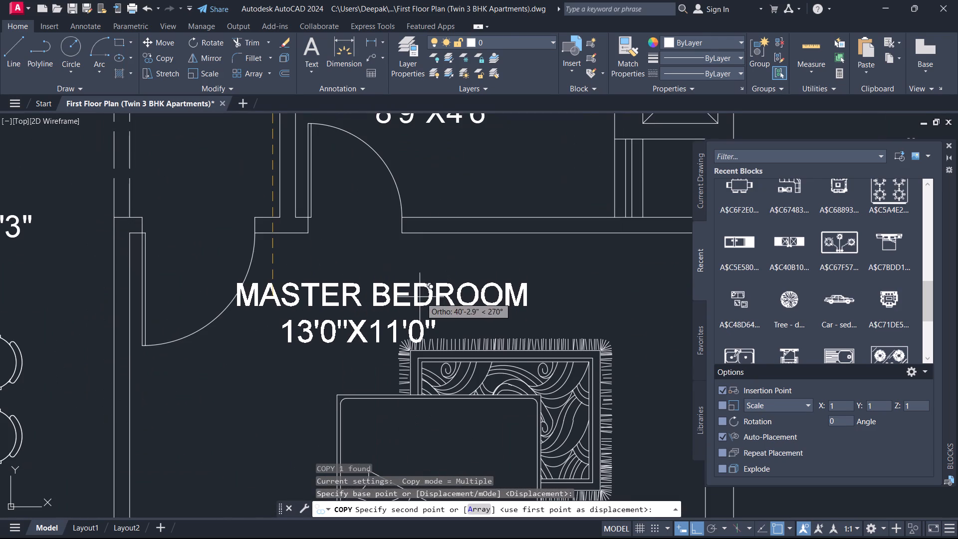
click(410, 288)
right_click(415, 287)
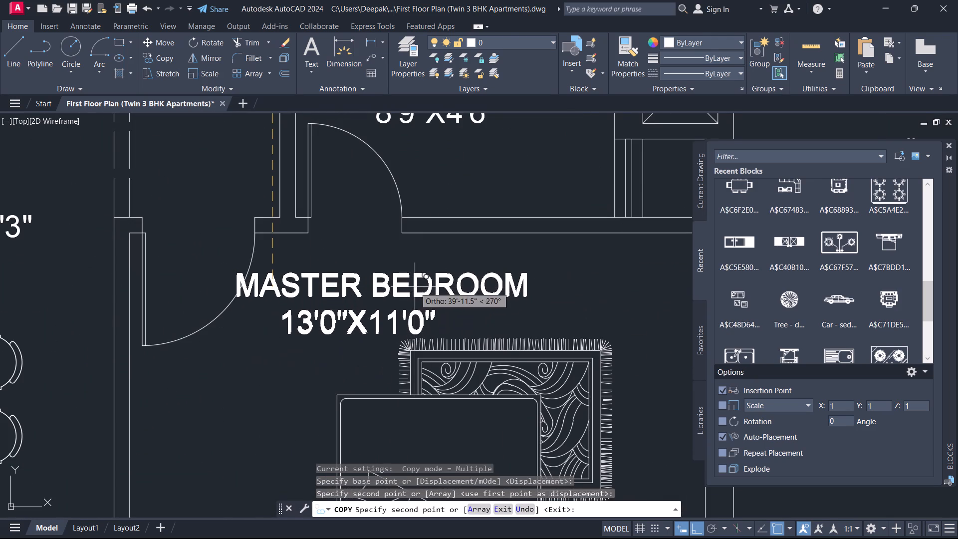
click(441, 305)
Move the MASTER BEDROOM labels of both apartments together about 1'-7" to the right, clear of the door swings.
drag(374, 310, 370, 310)
scroll(382, 226, up, 1)
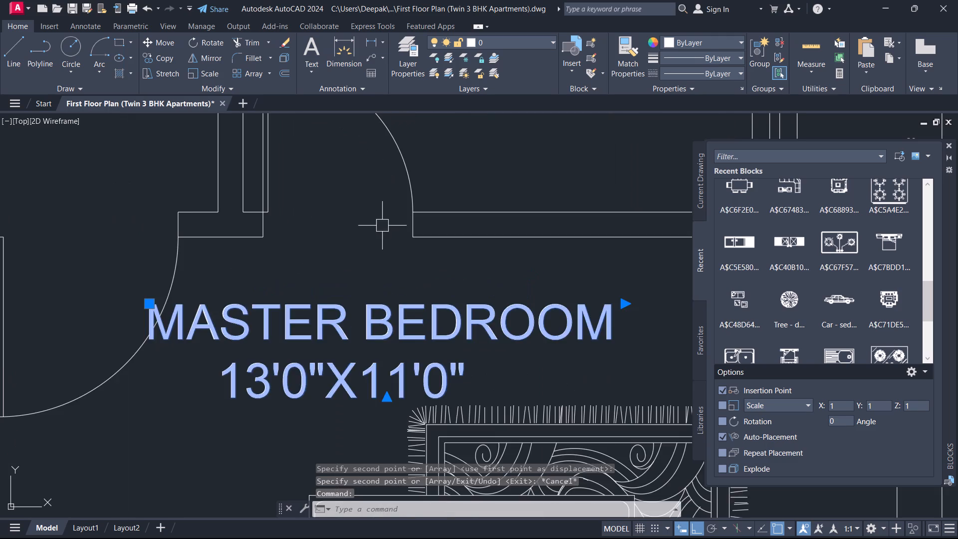
scroll(386, 207, up, 1)
scroll(386, 207, down, 2)
scroll(386, 205, up, 4)
scroll(385, 205, down, 7)
scroll(362, 173, up, 1)
middle_drag(363, 172, 391, 444)
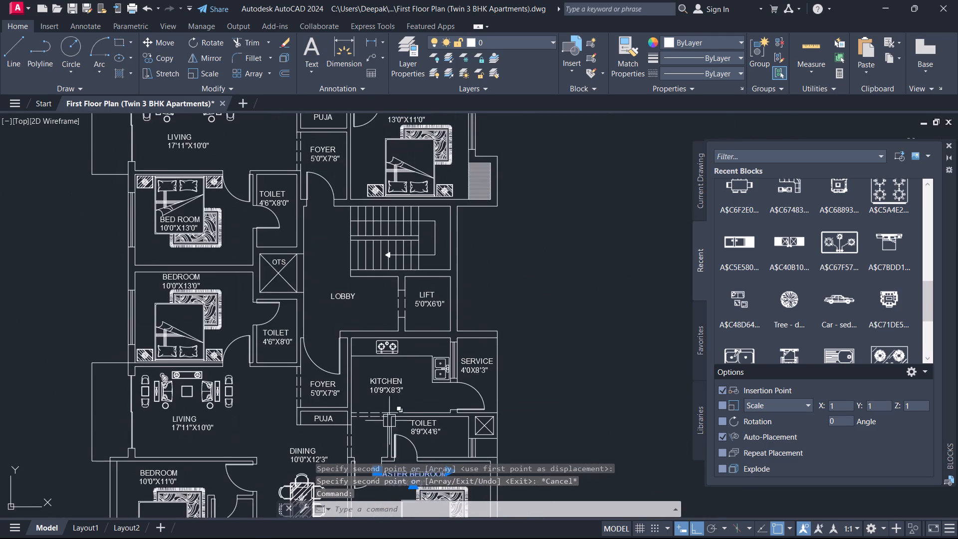
middle_drag(426, 208, 446, 517)
scroll(448, 432, up, 3)
middle_drag(462, 414, 482, 360)
click(465, 311)
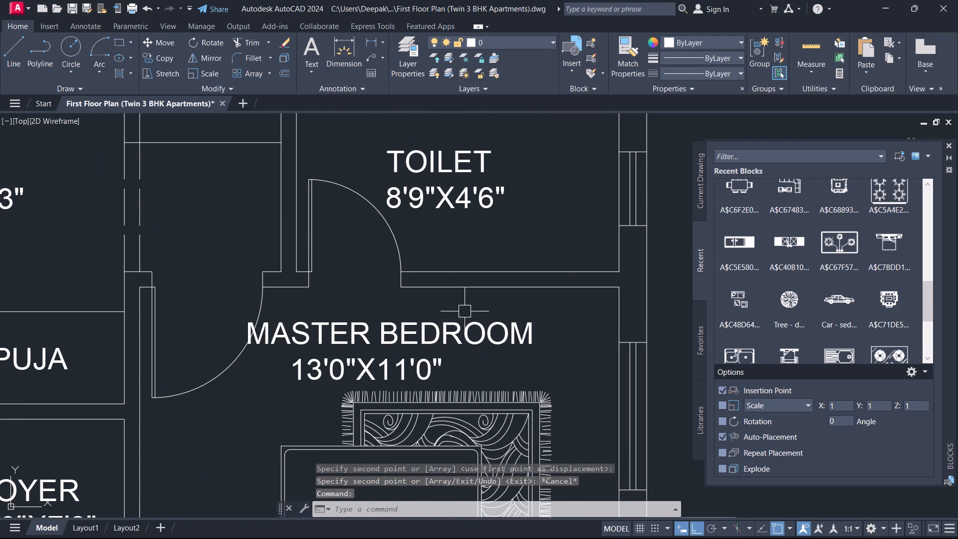
click(341, 345)
text(M)
key(space)
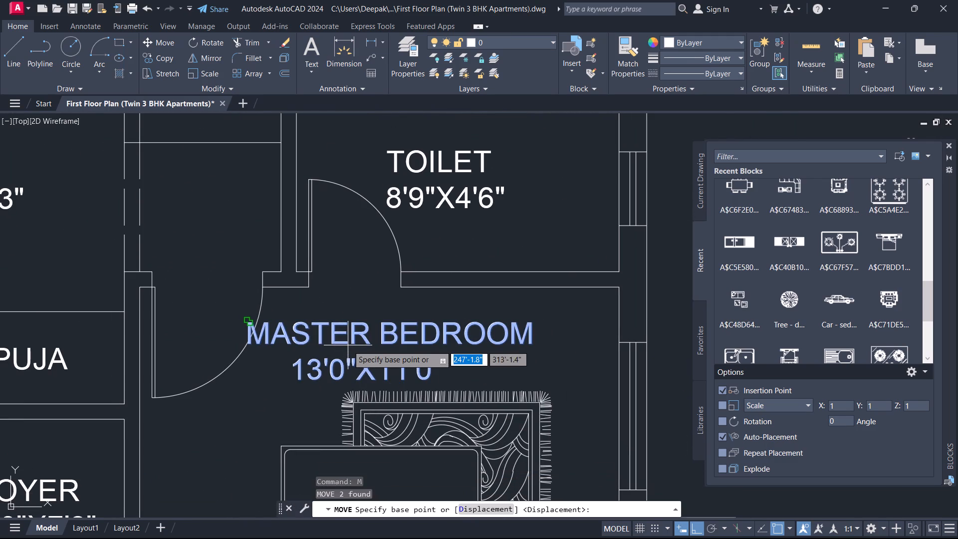
click(368, 359)
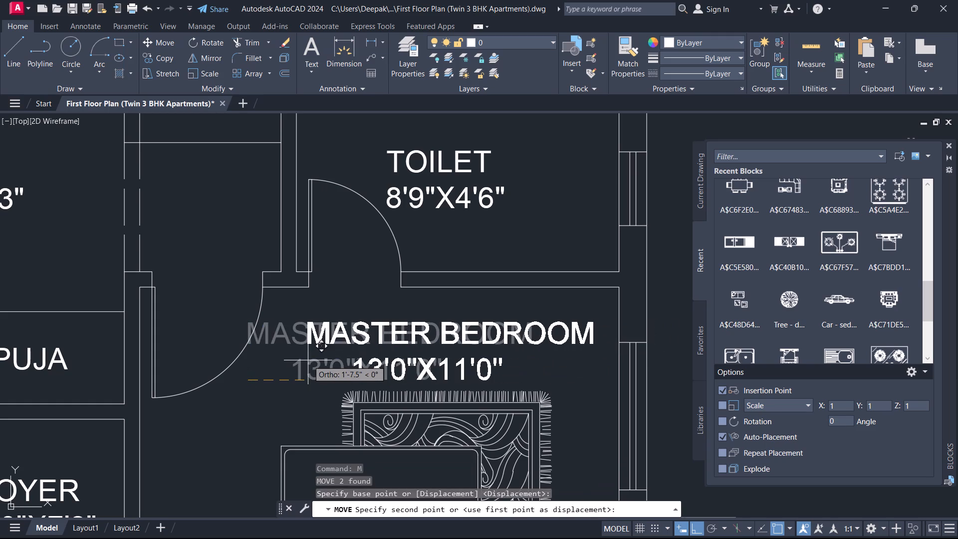
click(306, 360)
Examine the lower apartment's rooms and the overall plan for label placement.
scroll(306, 361, down, 8)
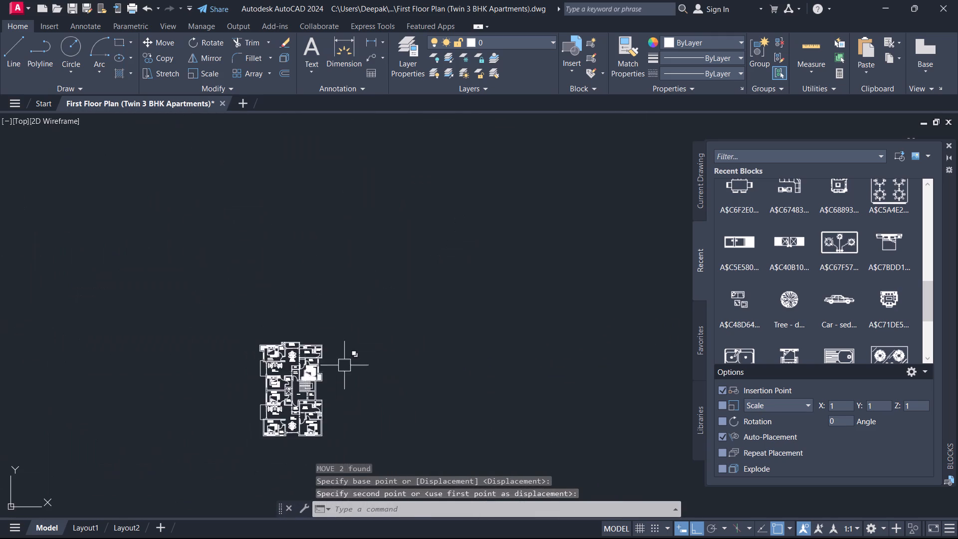
scroll(362, 370, down, 4)
scroll(382, 384, up, 1)
scroll(383, 384, down, 1)
scroll(346, 413, up, 5)
middle_drag(430, 269, 363, 472)
scroll(433, 309, up, 1)
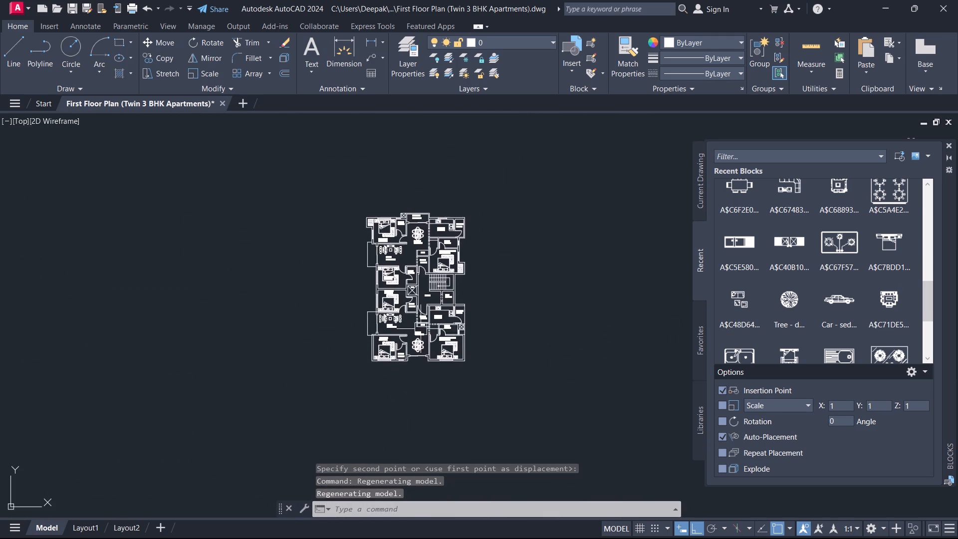
scroll(433, 309, up, 1)
scroll(352, 314, up, 2)
middle_drag(359, 362, 357, 358)
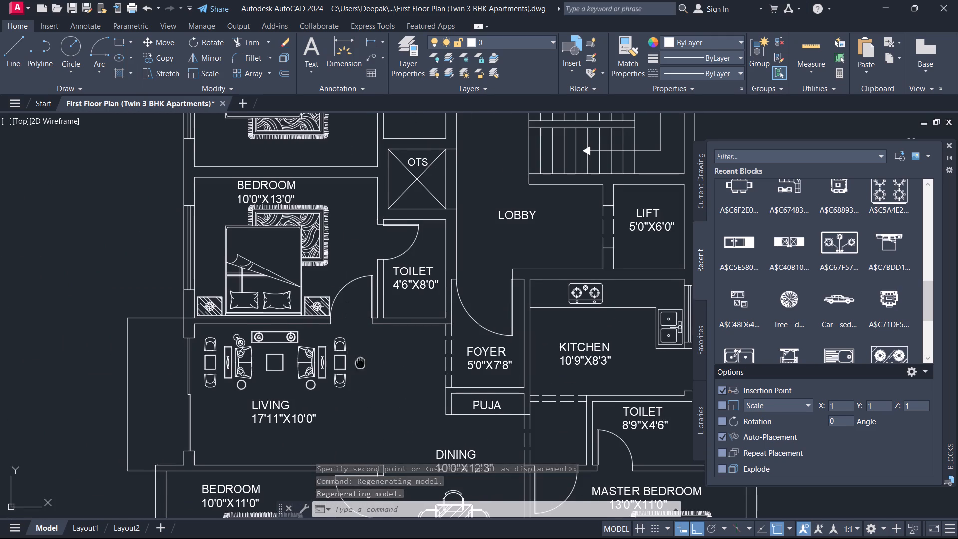
middle_drag(357, 358, 412, 262)
scroll(415, 282, down, 1)
middle_drag(415, 282, 361, 292)
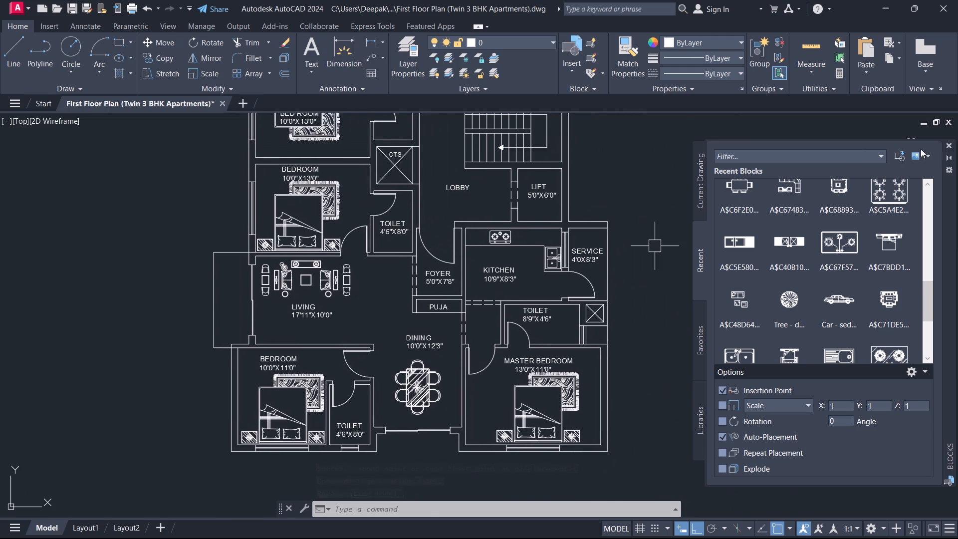
Dock the Blocks palette beside the drawing area.
click(954, 143)
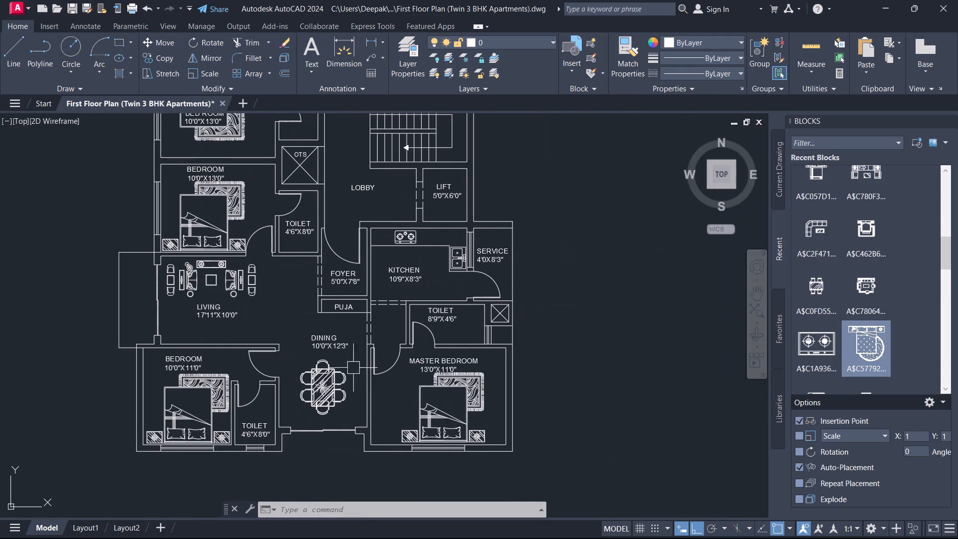
Copy the upper apartment's BALCONY 10'4.5"X4'0" label straight down to just outside the lower dining room's sliding door.
scroll(288, 290, down, 1)
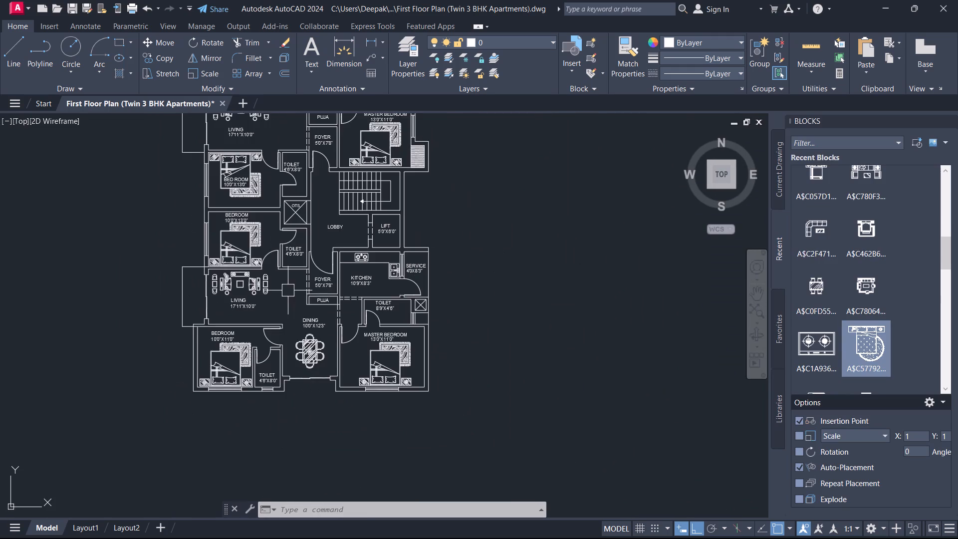
scroll(290, 269, down, 1)
middle_drag(290, 269, 289, 444)
scroll(280, 285, up, 5)
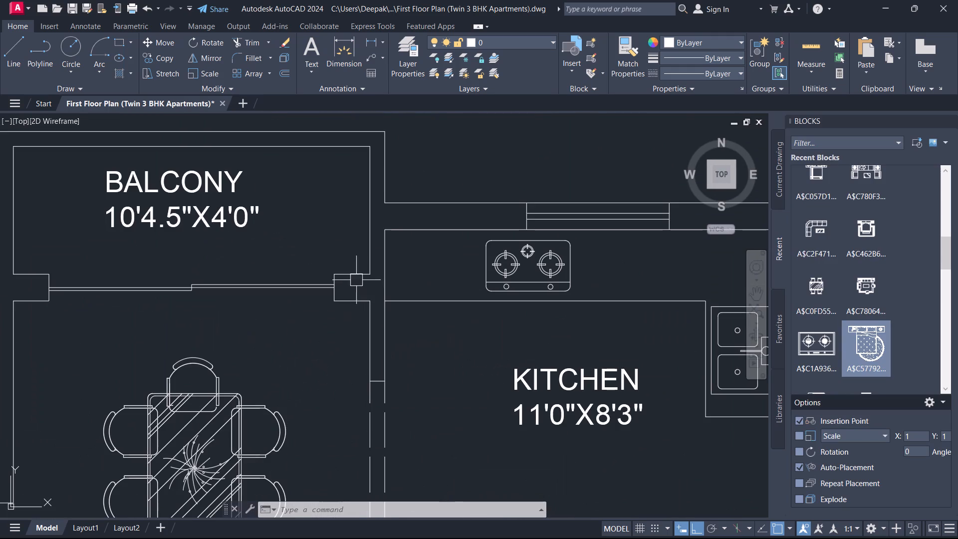
click(323, 249)
click(193, 215)
text(CO)
key(space)
click(192, 215)
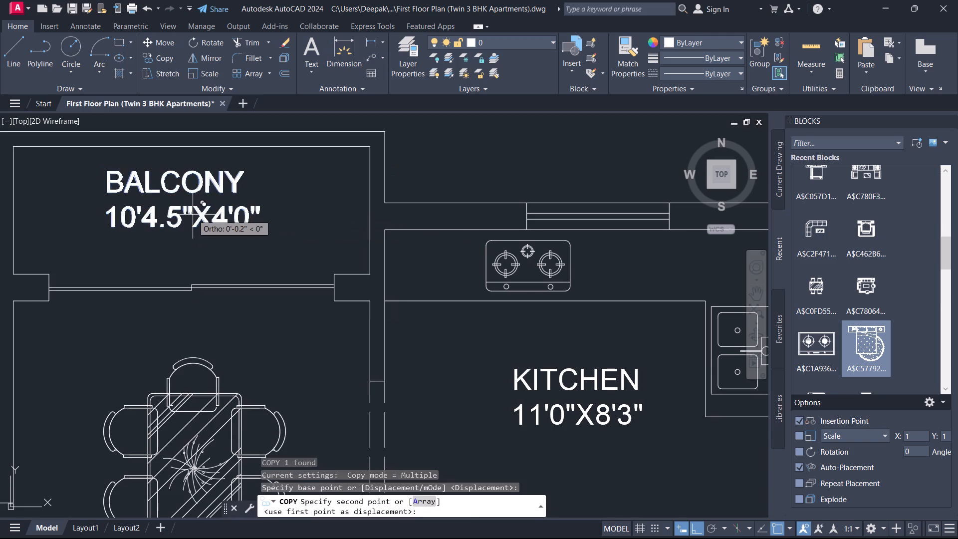
scroll(203, 247, down, 3)
scroll(203, 248, up, 1)
scroll(232, 360, down, 3)
middle_drag(234, 359, 292, 155)
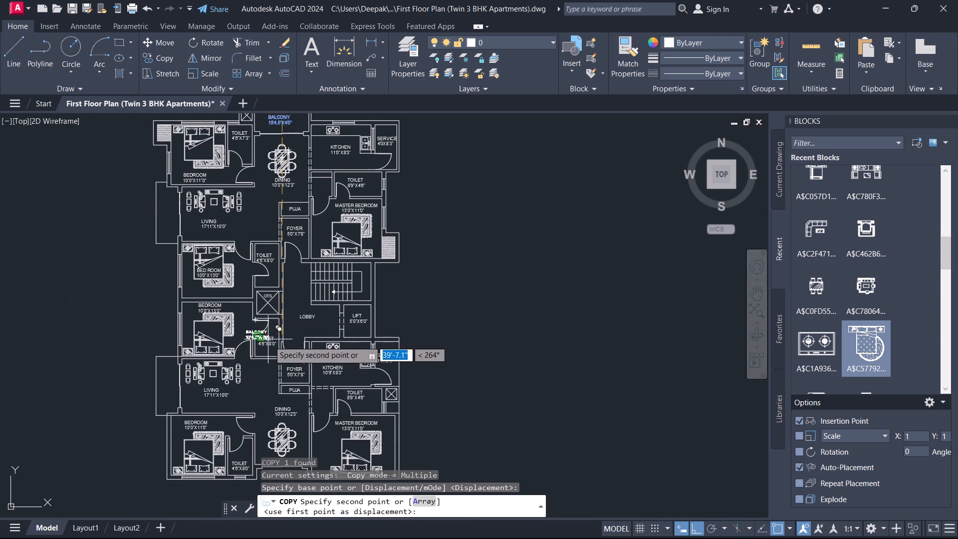
middle_drag(270, 342, 319, 174)
scroll(327, 268, up, 3)
middle_drag(346, 363, 360, 258)
scroll(360, 258, up, 2)
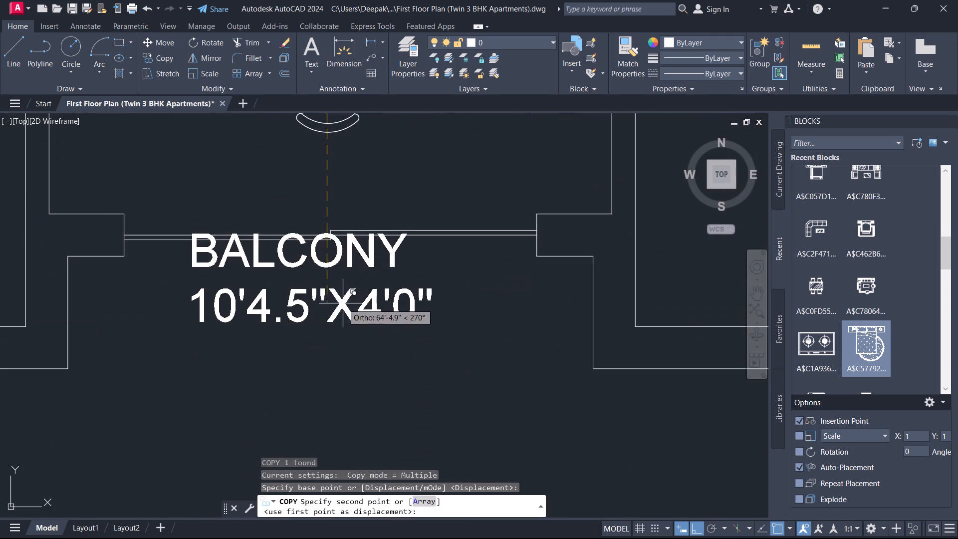
click(347, 342)
right_click(346, 298)
drag(390, 320, 385, 322)
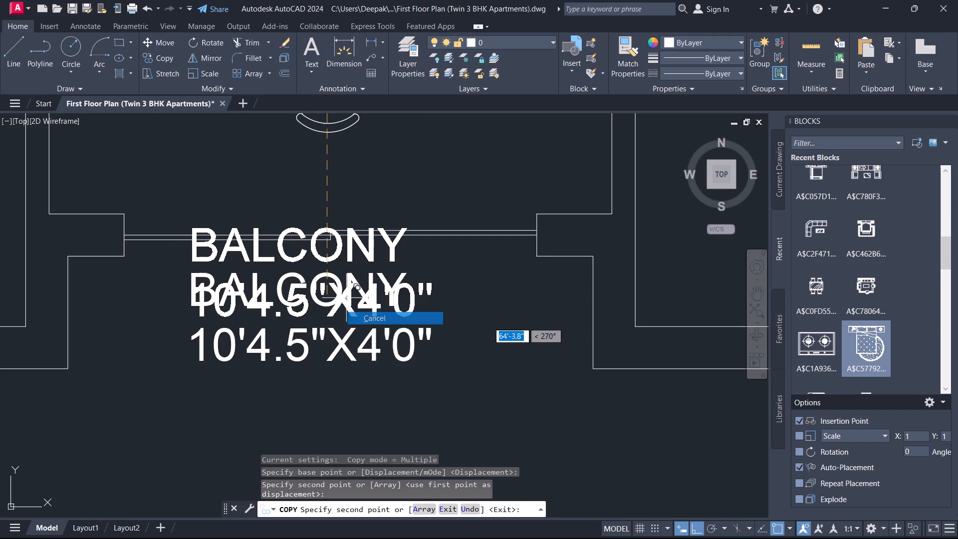
Offset the short wall line at the left end of the lower balcony opening 4' downward.
scroll(356, 287, down, 1)
scroll(252, 273, down, 3)
scroll(248, 290, up, 3)
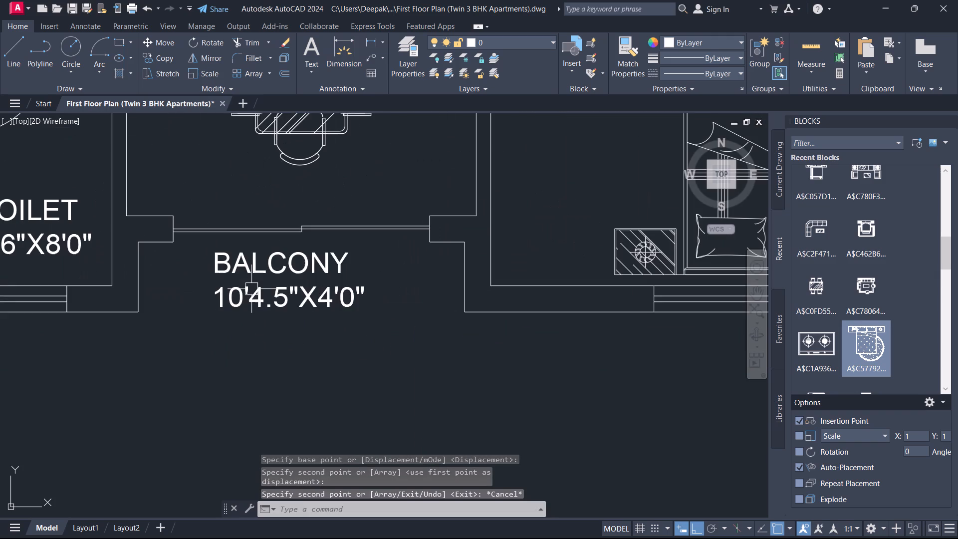
text(O)
key(space)
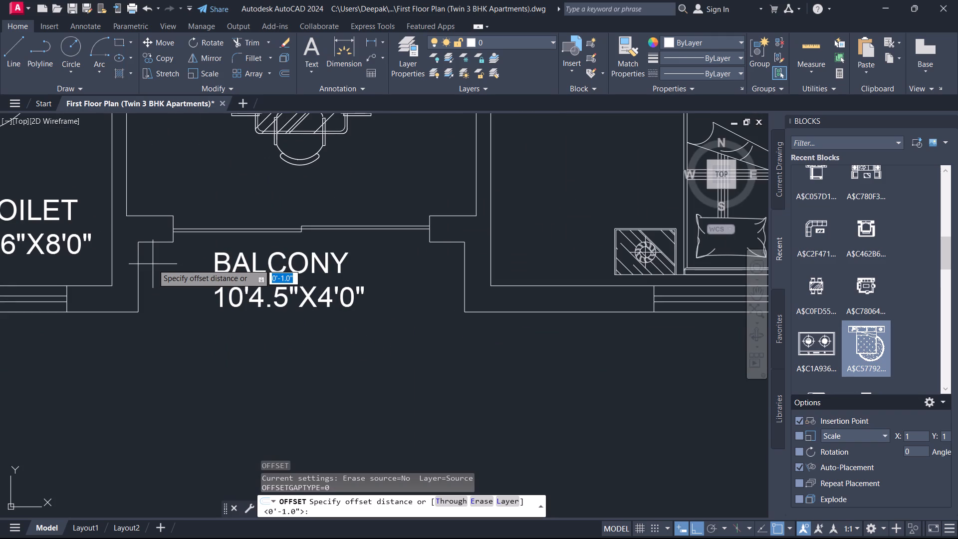
text(4')
key(Return)
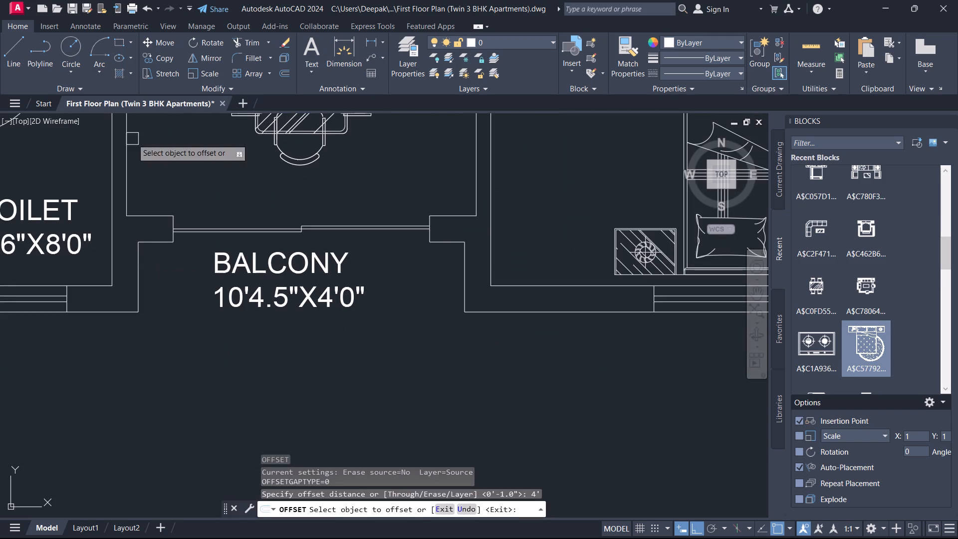
click(157, 238)
click(166, 293)
right_click(167, 294)
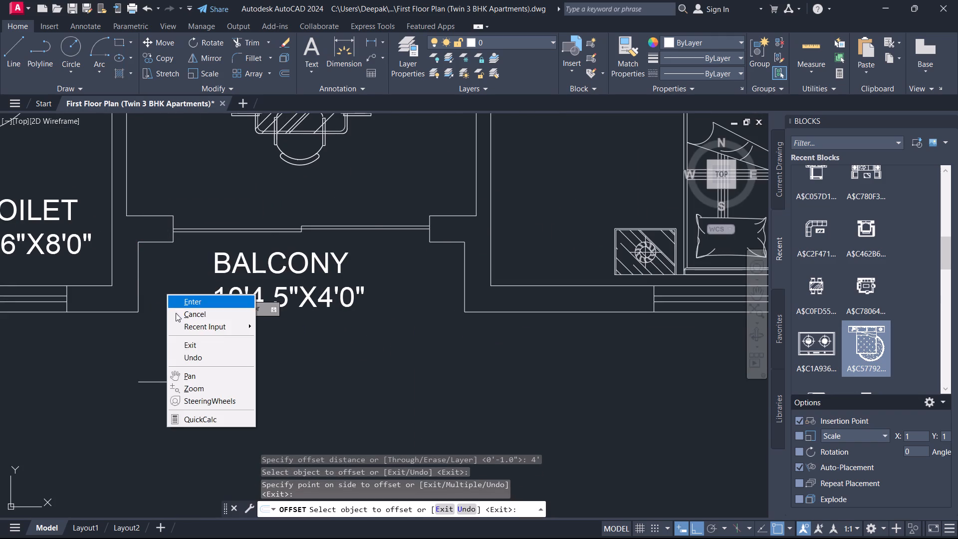
drag(181, 317, 210, 329)
click(200, 318)
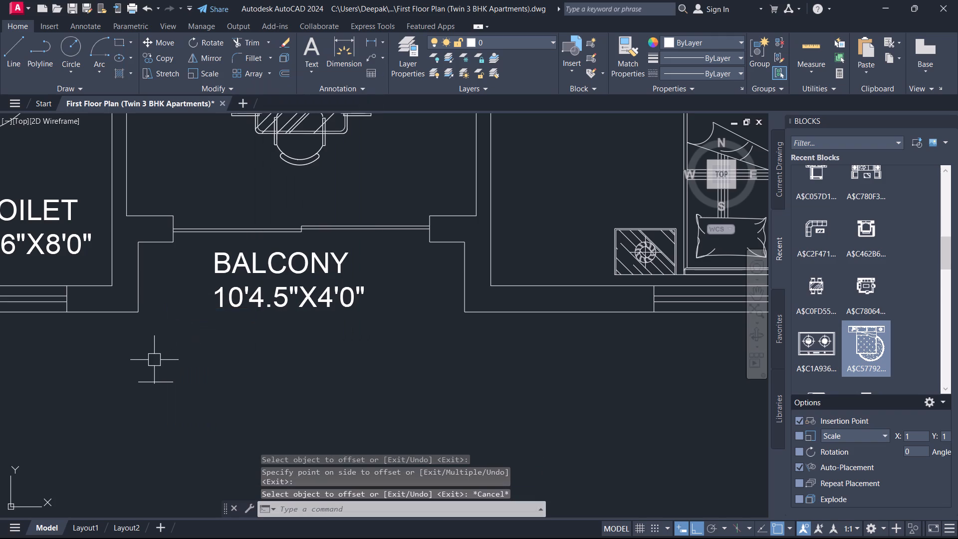
Close the lower dining balcony outline by filleting its offset front line to both side wall lines with sharp corners.
text(F)
key(space)
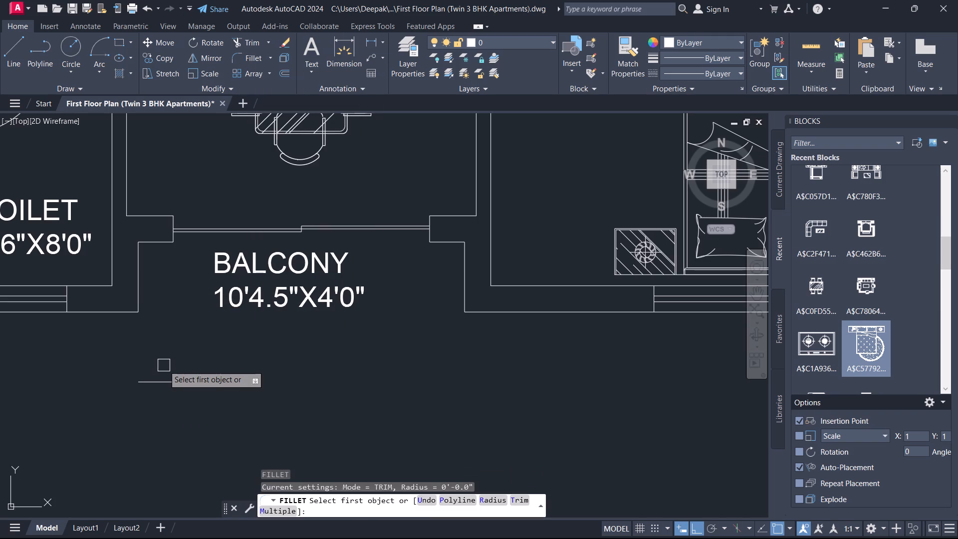
click(161, 379)
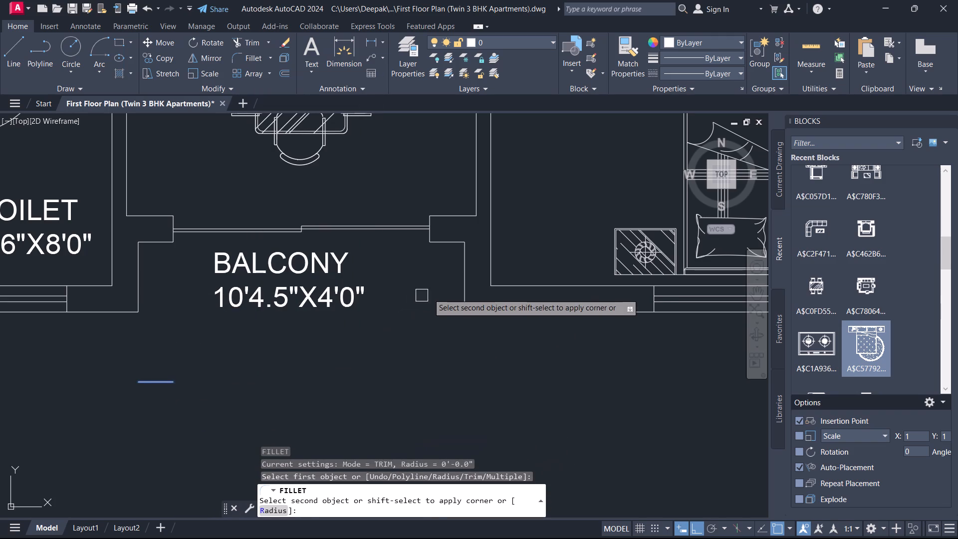
click(462, 288)
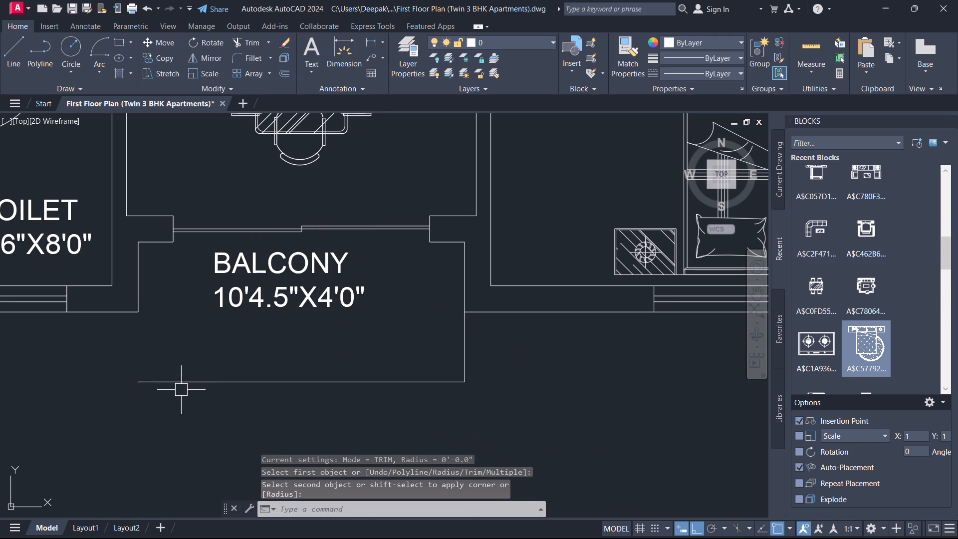
text(F)
key(space)
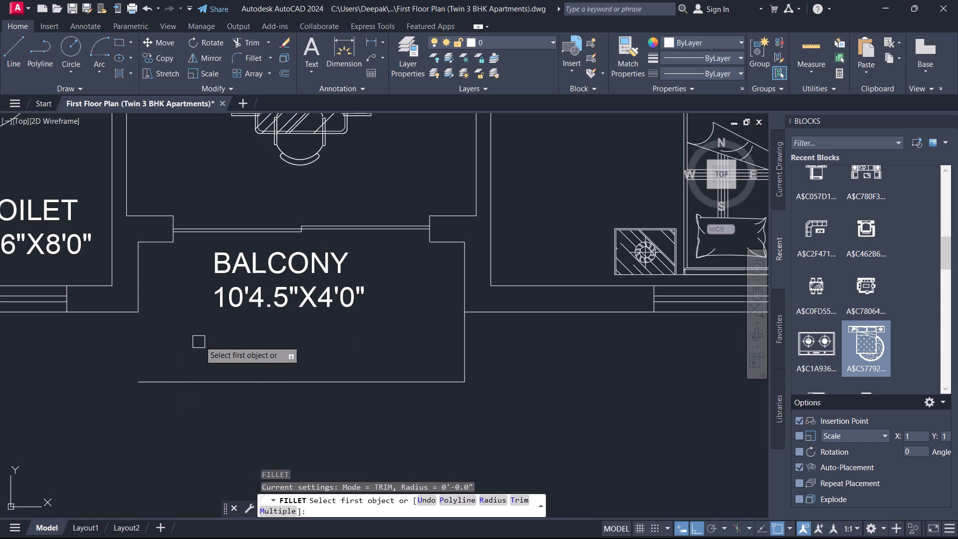
click(202, 376)
click(139, 287)
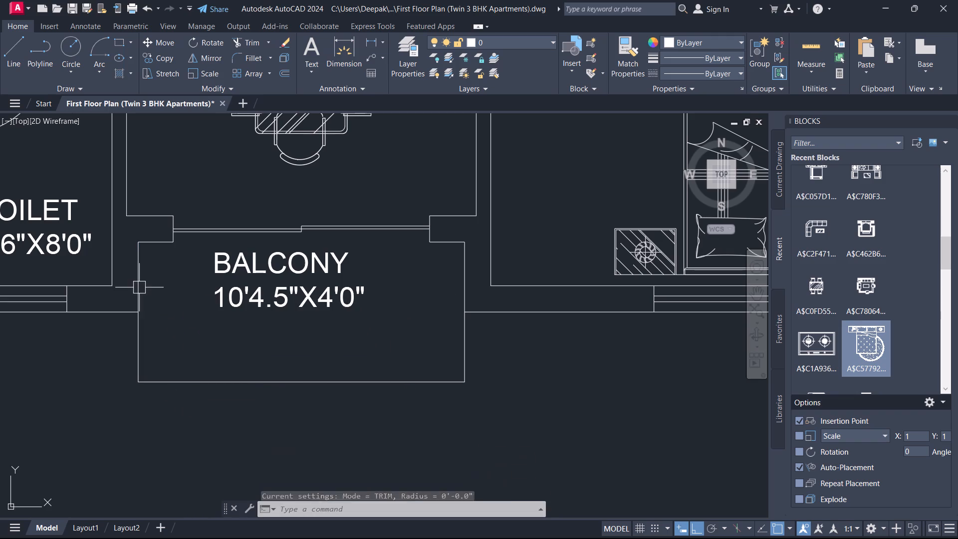
Examine both apartments across the whole plan for balconies that still need labels.
scroll(92, 376, up, 1)
scroll(92, 376, down, 5)
scroll(96, 292, down, 1)
middle_drag(94, 293, 274, 330)
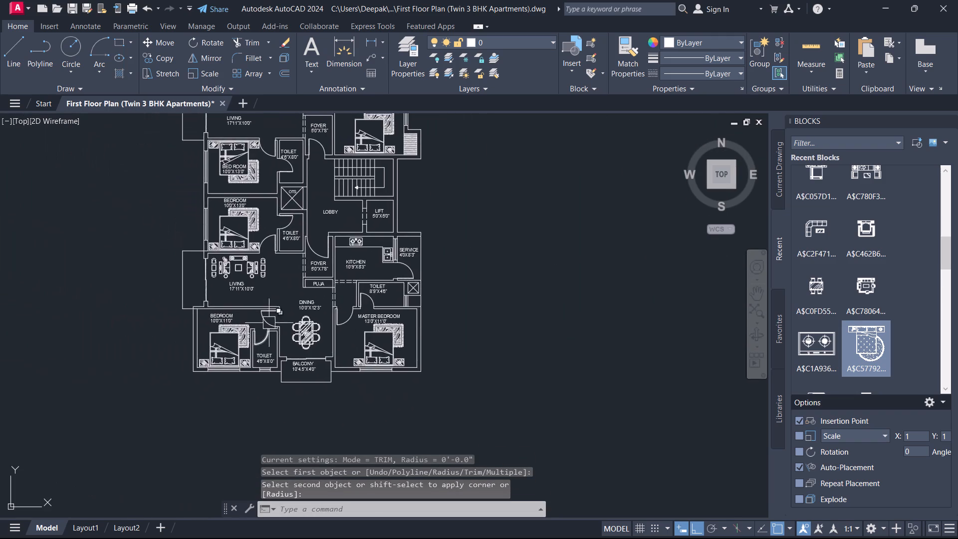
scroll(223, 273, up, 2)
middle_drag(195, 267, 230, 404)
scroll(232, 407, down, 3)
scroll(223, 268, up, 3)
middle_drag(253, 252, 250, 299)
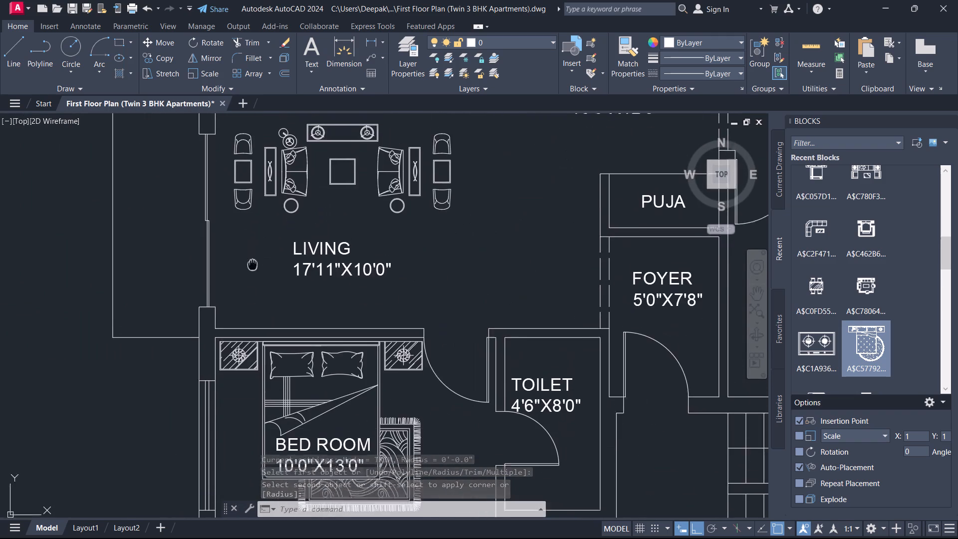
middle_drag(250, 299, 256, 327)
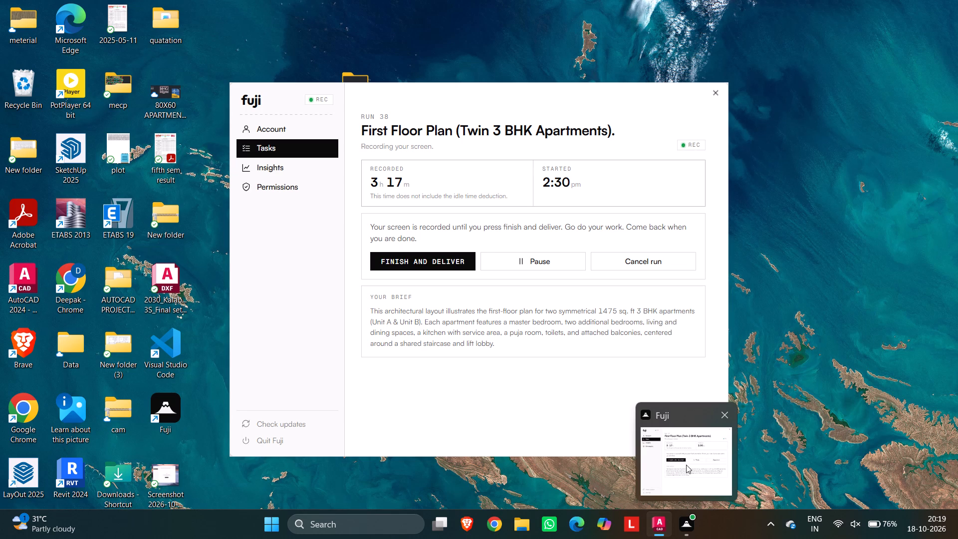
scroll(186, 247, down, 2)
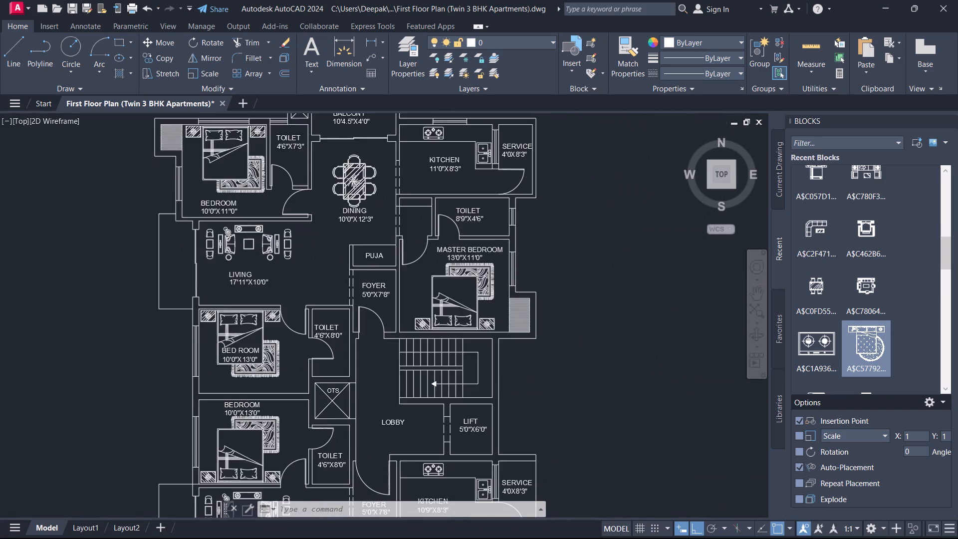
scroll(186, 247, down, 1)
middle_drag(204, 365, 261, 306)
scroll(206, 366, up, 1)
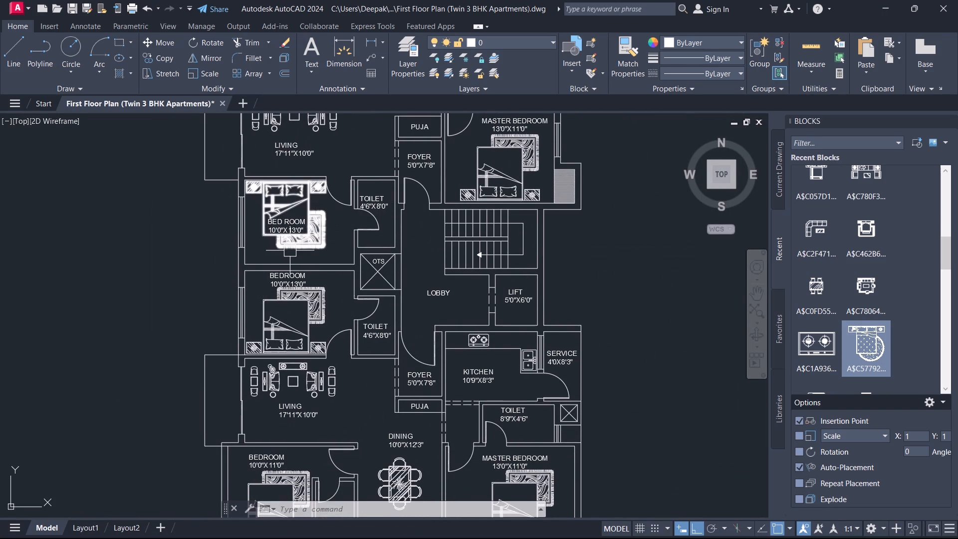
middle_drag(290, 251, 285, 345)
scroll(228, 202, down, 2)
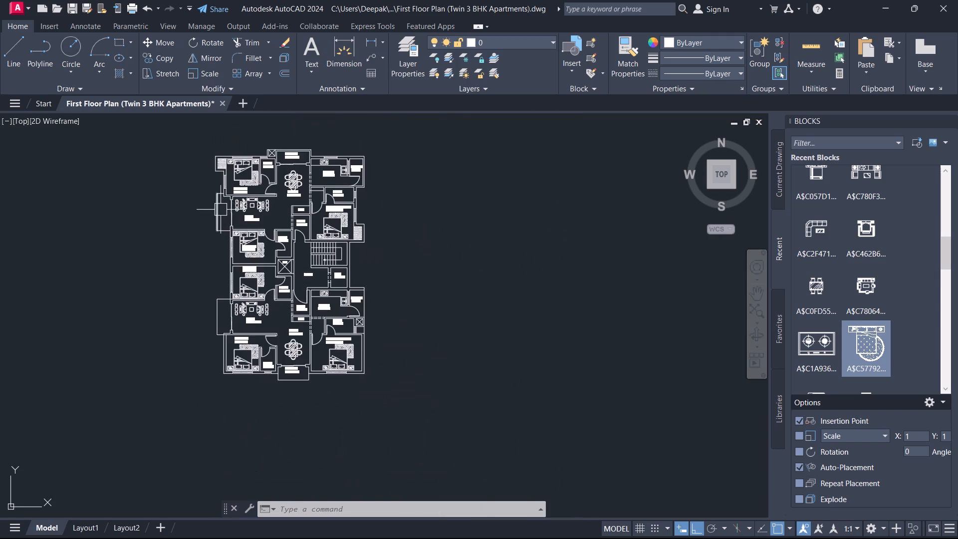
scroll(221, 210, up, 2)
scroll(218, 212, down, 1)
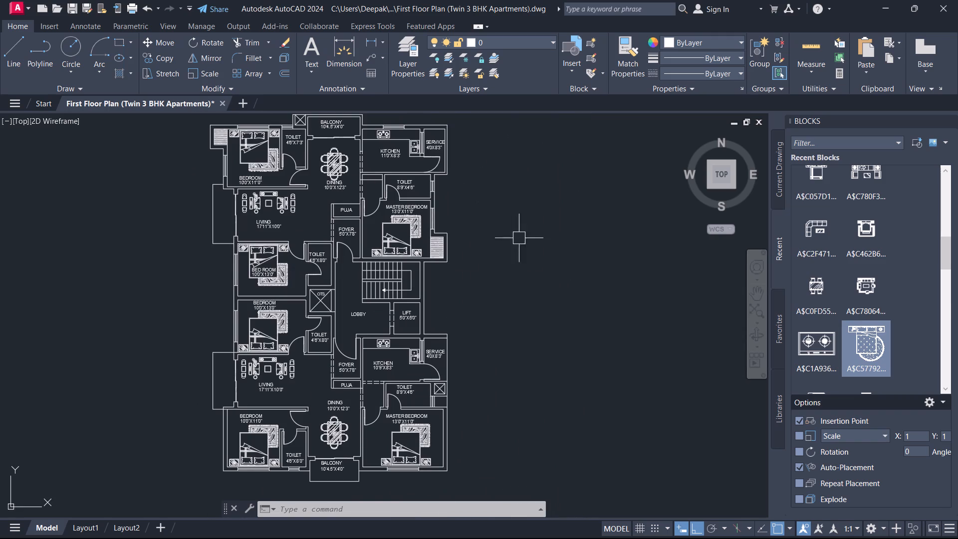
scroll(885, 320, up, 4)
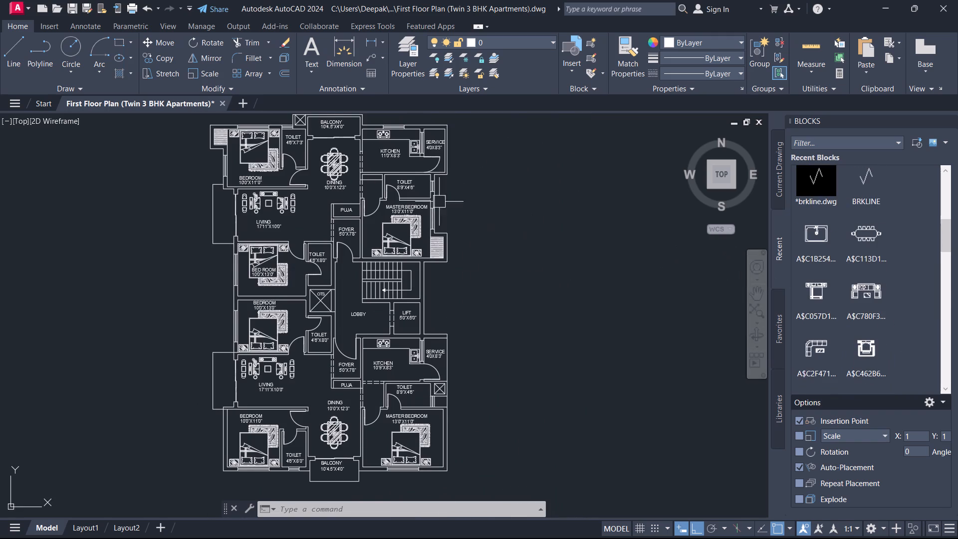
Copy the upper dining room's BALCONY 10'4.5"X4'0" label into the balcony beside the upper living room.
scroll(323, 139, up, 1)
middle_drag(323, 139, 338, 226)
scroll(338, 226, up, 2)
drag(355, 200, 353, 195)
click(312, 148)
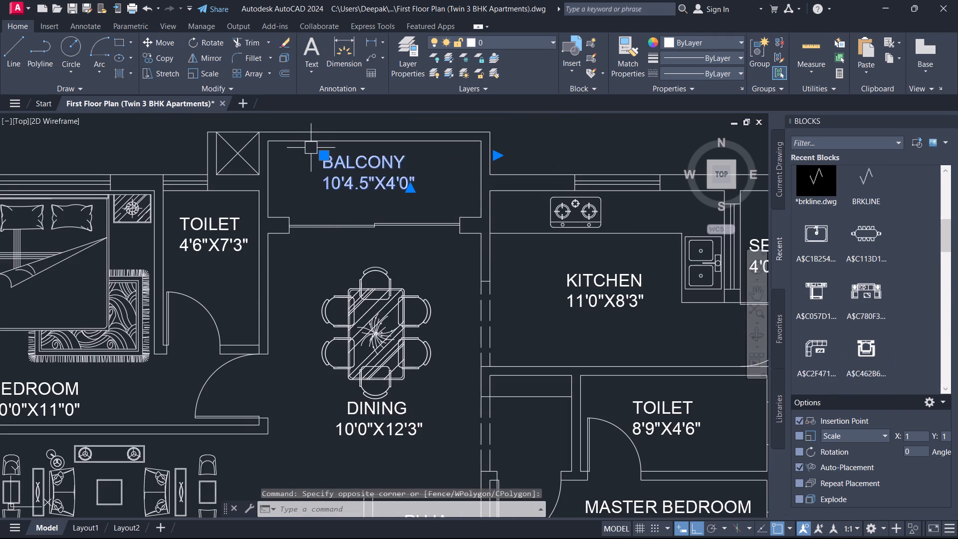
key(c)
text(O)
key(space)
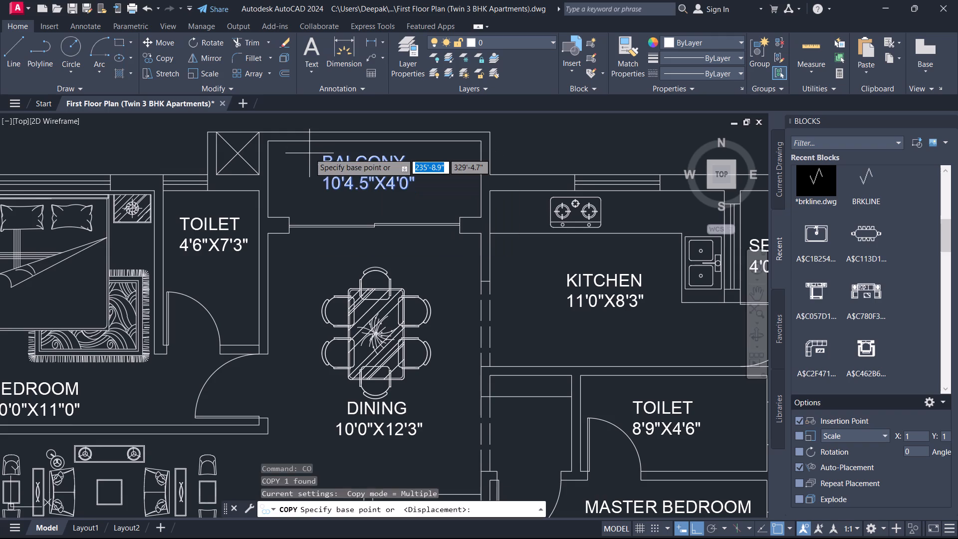
click(359, 177)
scroll(328, 218, up, 1)
scroll(324, 254, down, 5)
middle_drag(268, 327, 329, 221)
scroll(302, 245, up, 4)
click(230, 211)
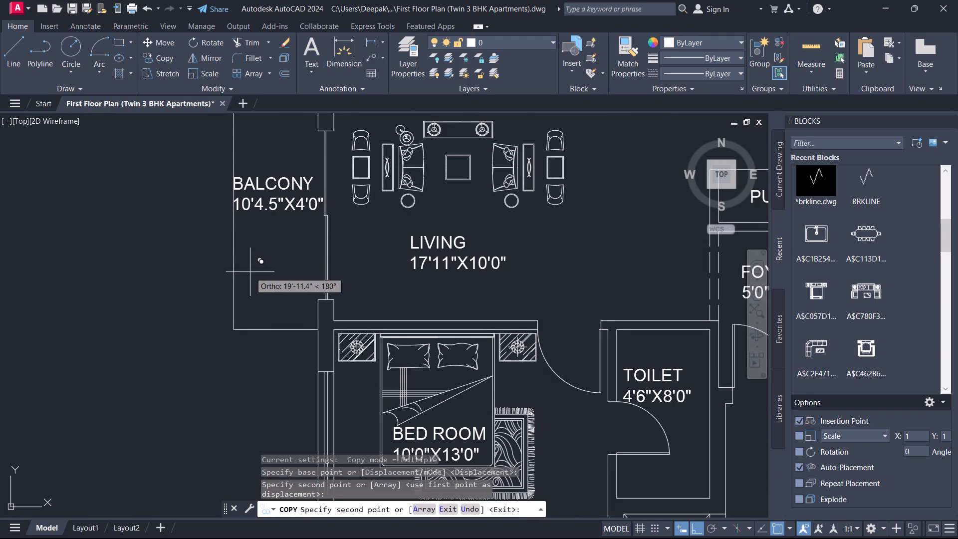
click(256, 202)
Place another copy of the BALCONY 10'4.5"X4'0" label in the balcony beside the lower living room.
scroll(262, 295, down, 2)
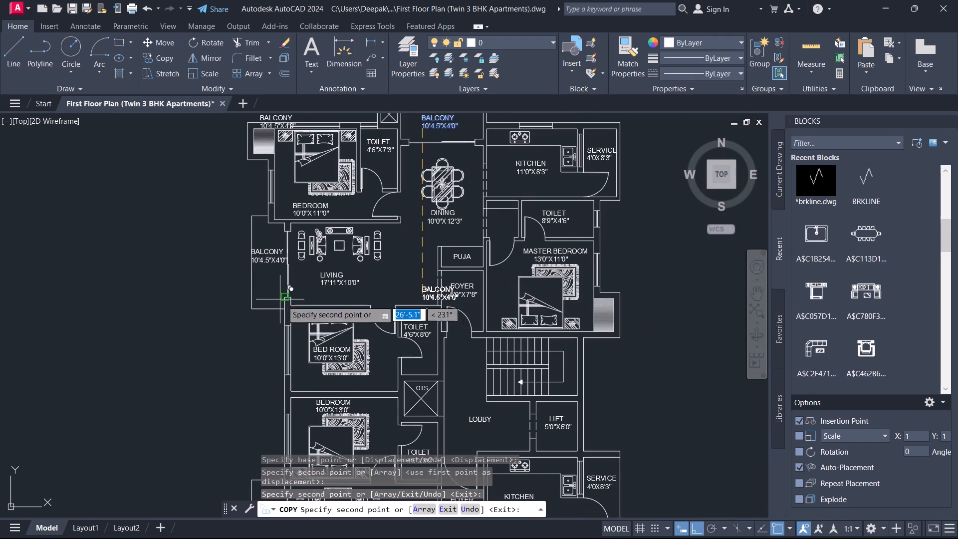
middle_drag(342, 380, 386, 306)
middle_drag(354, 393, 380, 303)
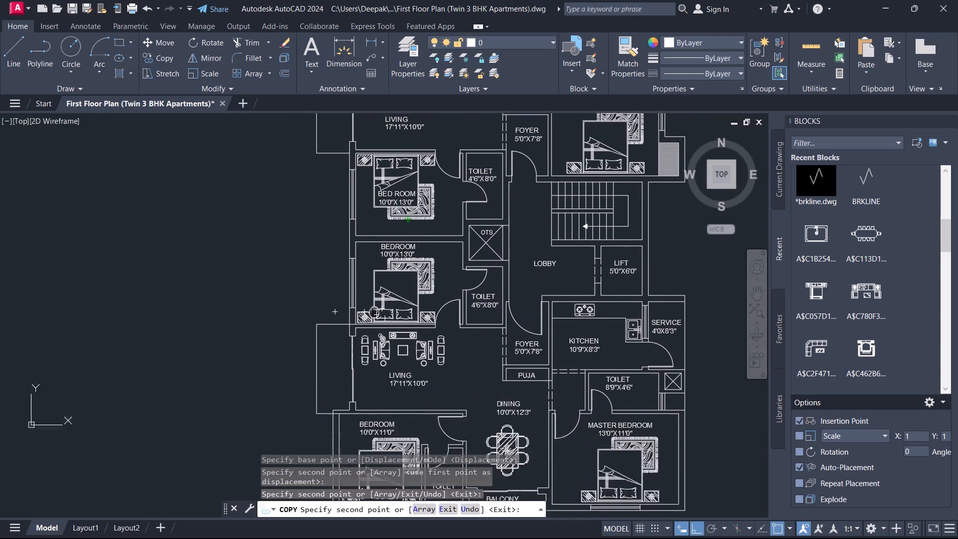
middle_drag(380, 303, 385, 296)
scroll(321, 353, up, 2)
click(334, 369)
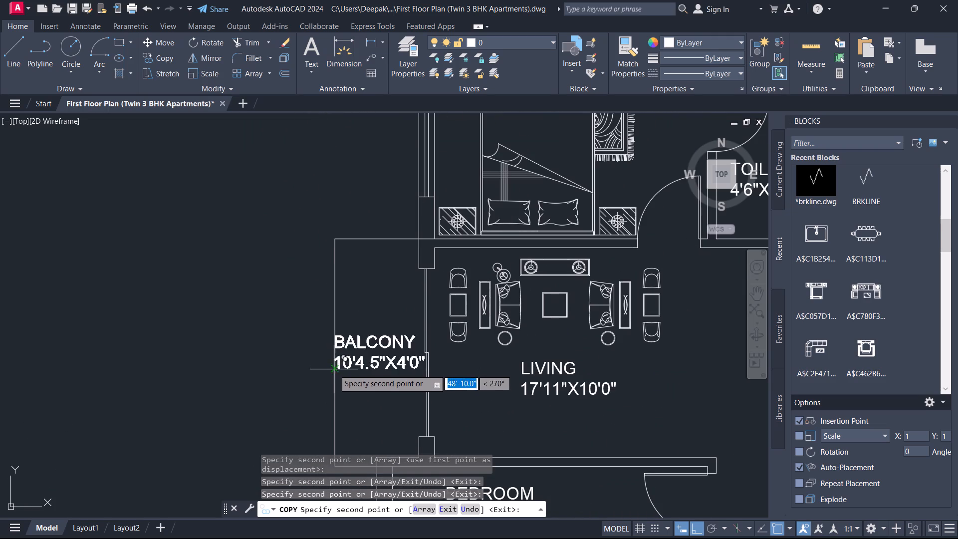
right_click(254, 304)
click(306, 326)
Trim the outer wall line outside the lower 8'9"X4'6" toilet's window, between the crossed duct and the master bedroom.
scroll(204, 289, down, 6)
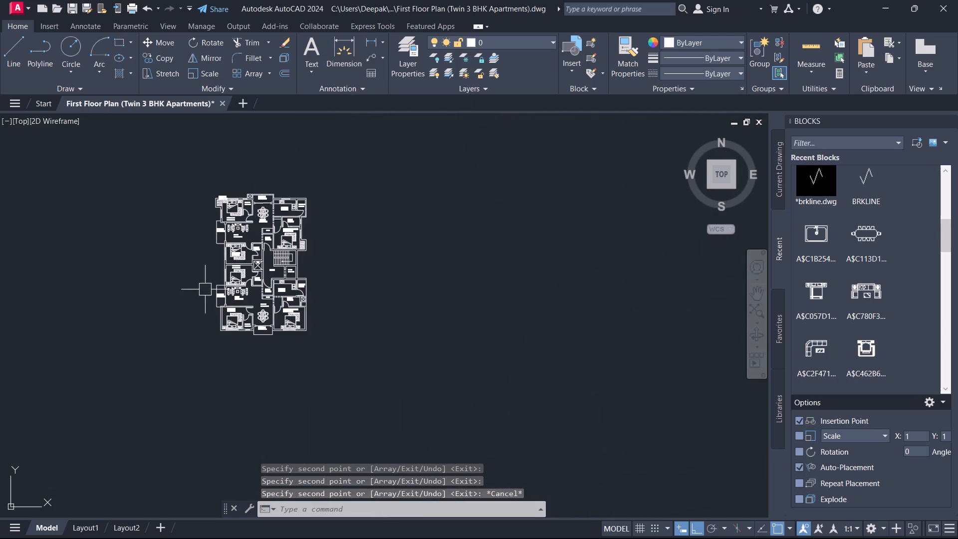
scroll(289, 292, up, 3)
scroll(315, 257, up, 2)
scroll(316, 251, down, 4)
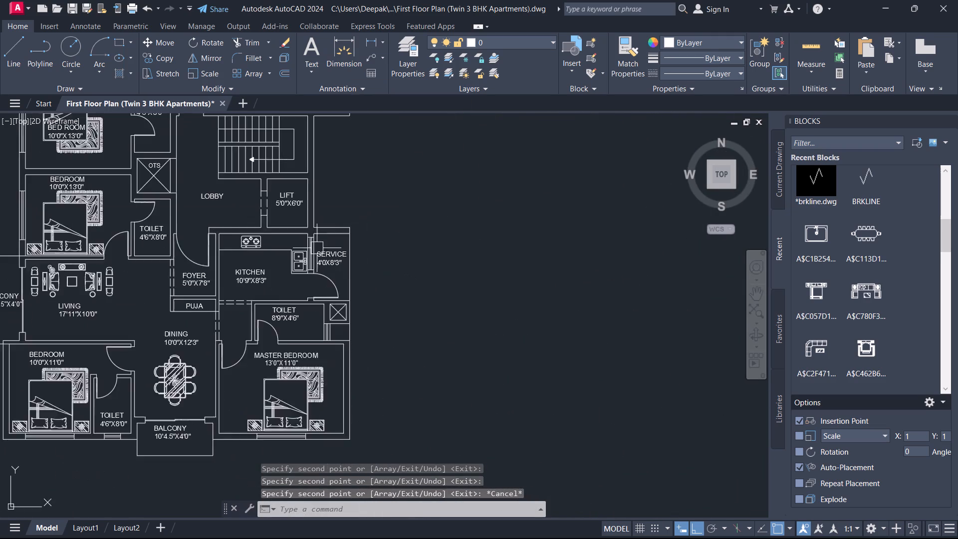
scroll(307, 228, down, 2)
middle_drag(307, 228, 309, 338)
scroll(306, 298, up, 2)
middle_drag(301, 275, 310, 379)
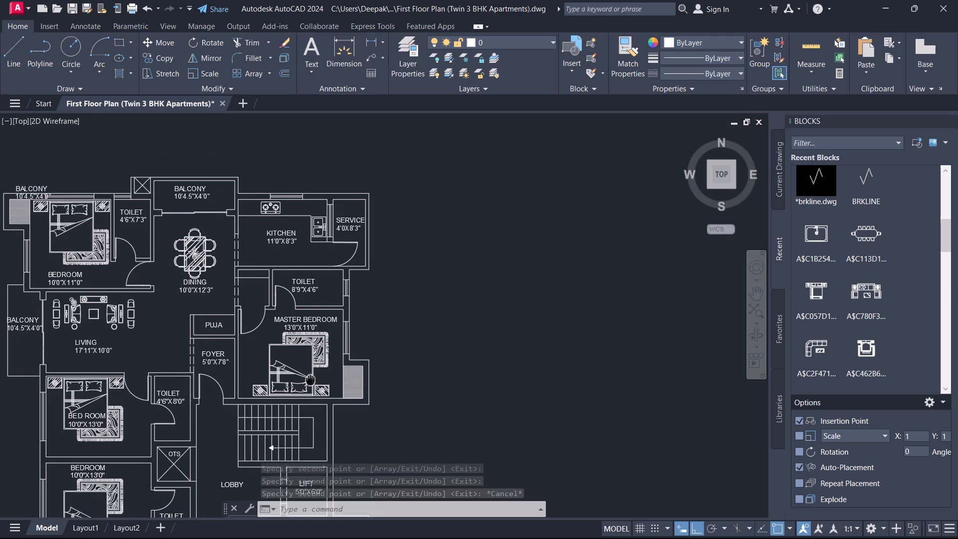
middle_drag(310, 379, 310, 166)
scroll(311, 380, up, 1)
scroll(323, 262, down, 3)
middle_drag(336, 338, 324, 242)
scroll(326, 268, up, 4)
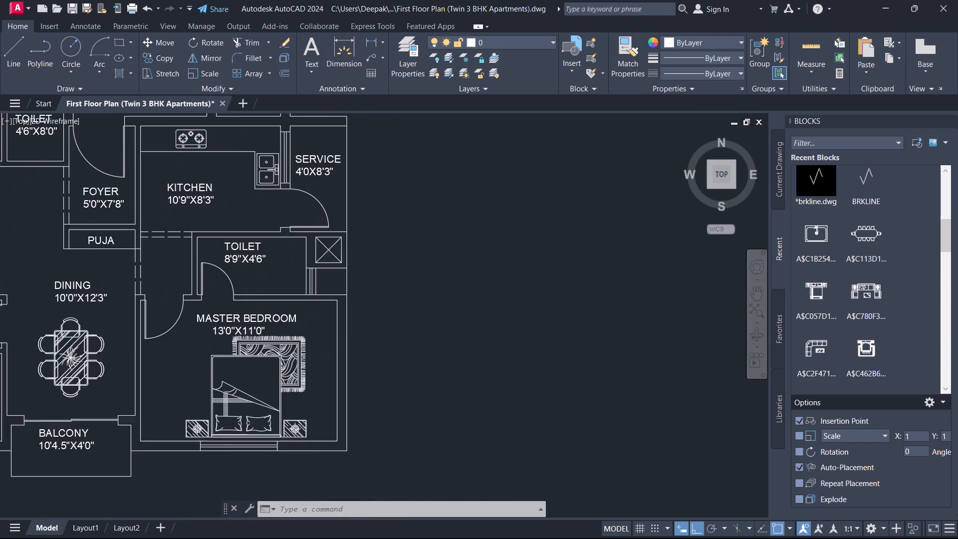
scroll(360, 301, up, 3)
middle_drag(361, 311, 365, 281)
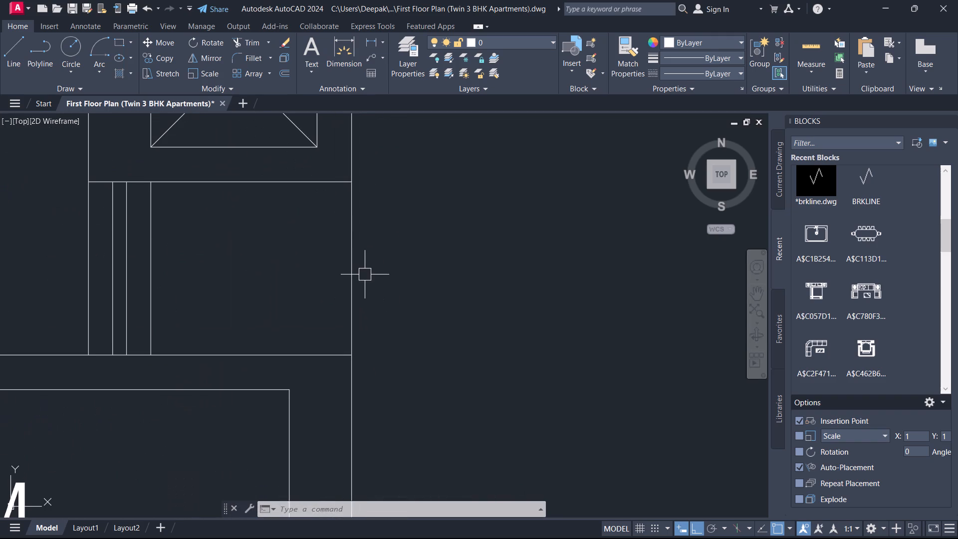
text(TR)
key(space)
click(364, 274)
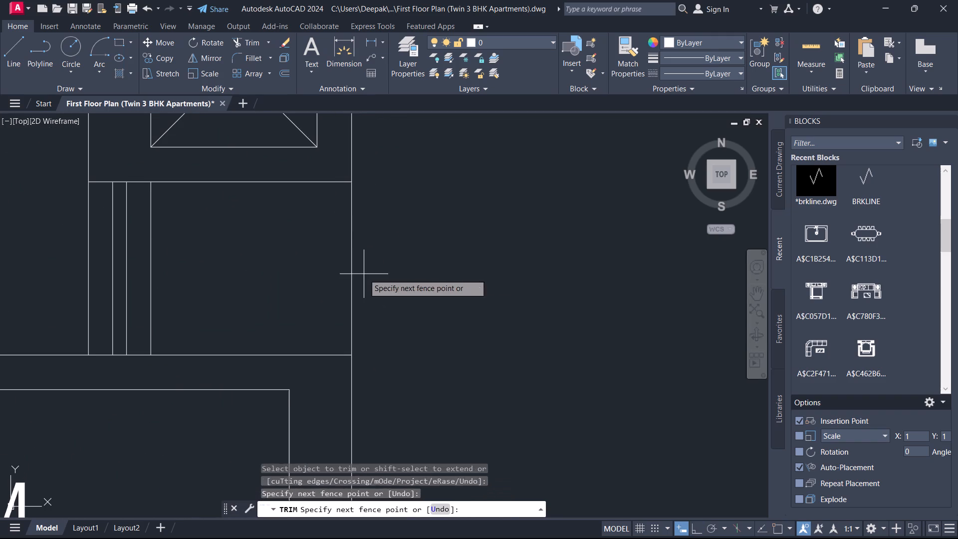
click(280, 268)
scroll(280, 268, down, 6)
scroll(329, 260, up, 2)
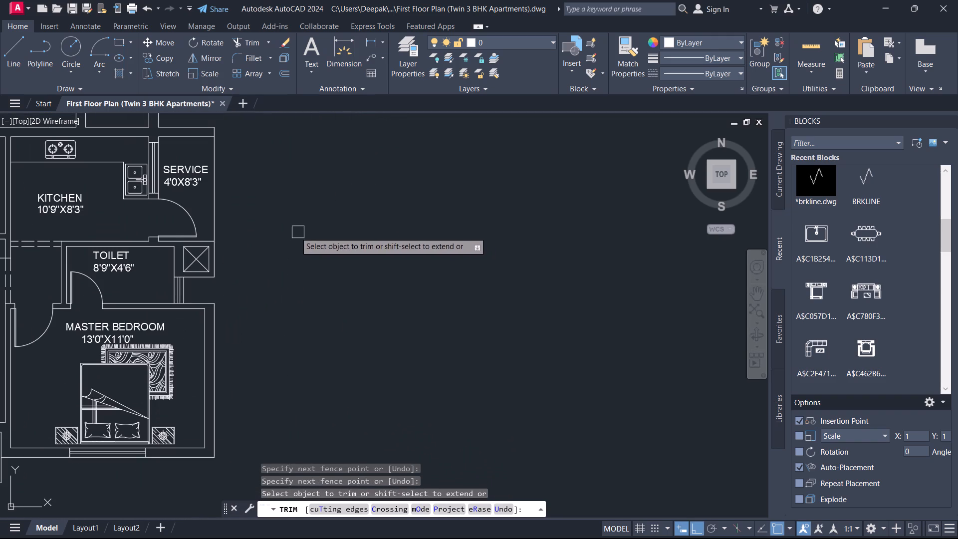
right_click(243, 220)
click(307, 253)
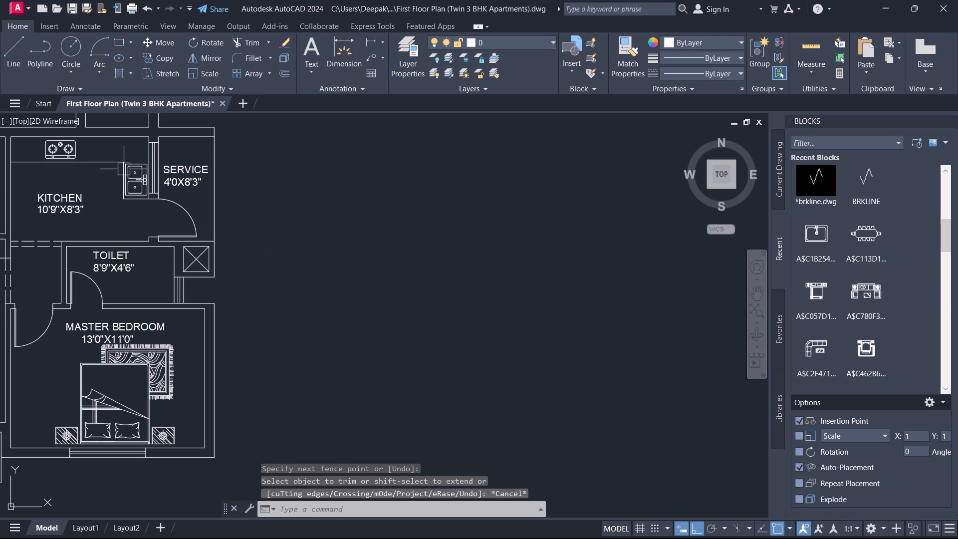
Delete the stray BALCONY label overlapping the top wall of the upper 10'0"X11'0" bedroom.
scroll(117, 169, down, 1)
middle_drag(117, 169, 318, 284)
scroll(221, 225, up, 1)
middle_drag(230, 207, 230, 206)
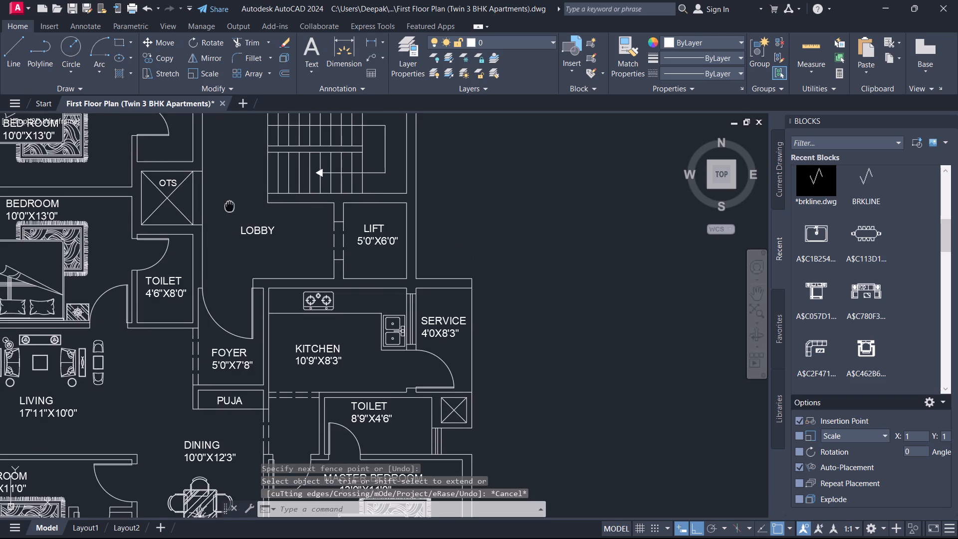
middle_drag(230, 206, 267, 289)
middle_drag(121, 161, 189, 274)
scroll(121, 161, down, 1)
scroll(144, 195, up, 1)
middle_drag(139, 190, 187, 303)
scroll(163, 205, up, 1)
middle_drag(163, 202, 230, 344)
scroll(230, 344, down, 2)
scroll(221, 303, up, 4)
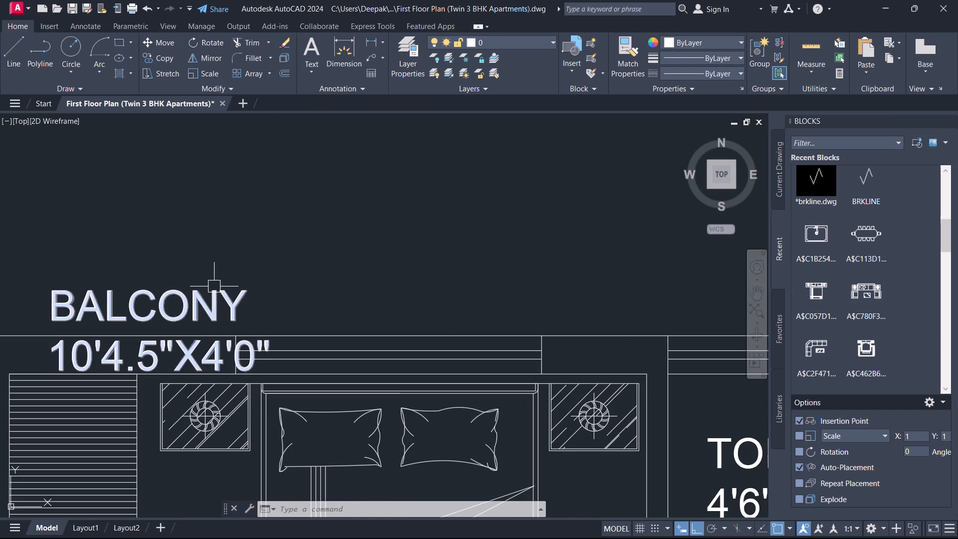
click(214, 286)
scroll(218, 278, down, 1)
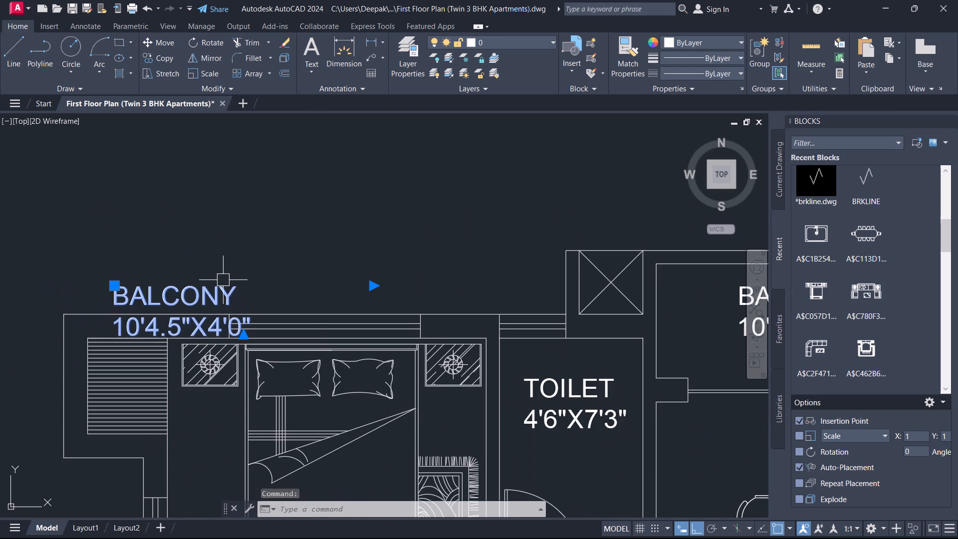
key(Delete)
Examine the upper apartment's rooms, balconies and labels for anything left to correct.
scroll(410, 537, up, 1)
scroll(357, 533, down, 4)
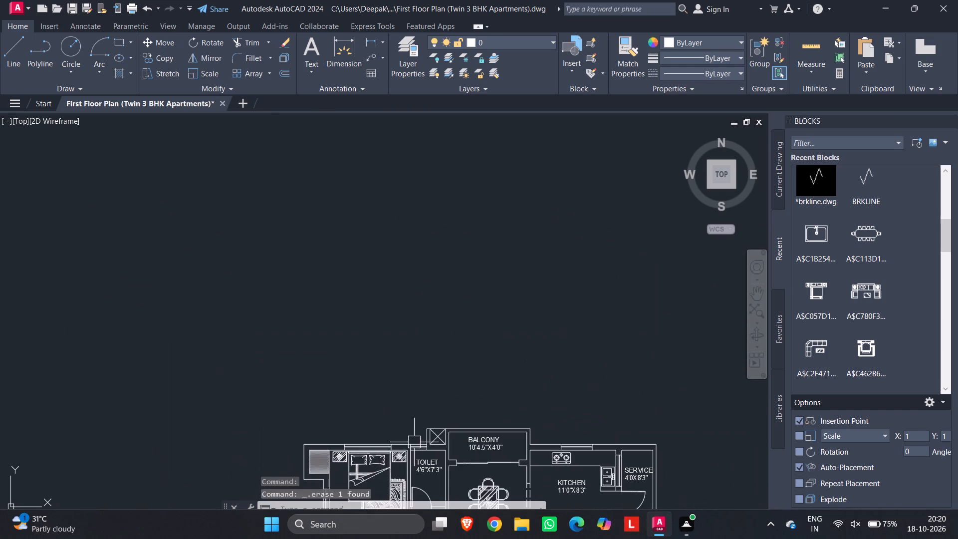
middle_drag(420, 428, 415, 207)
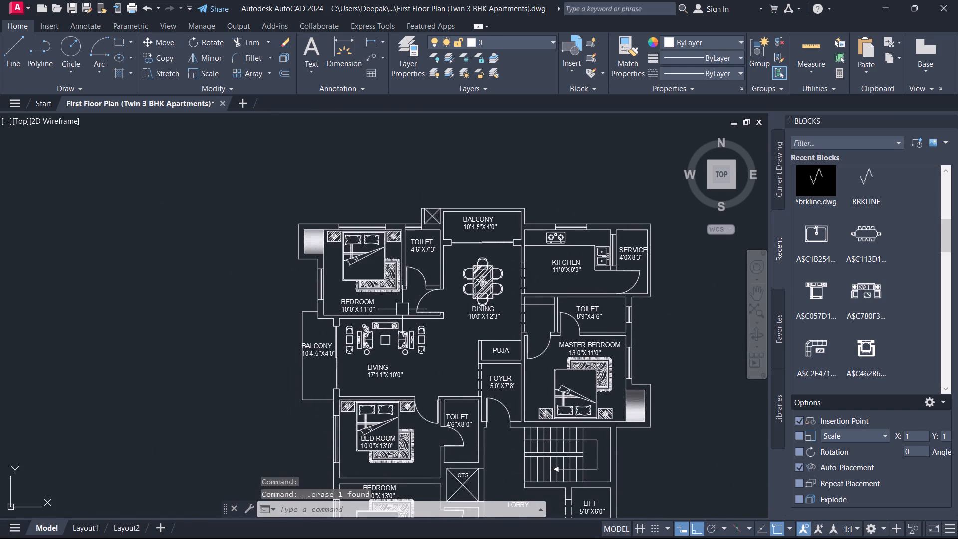
middle_drag(439, 353, 314, 231)
middle_drag(341, 256, 355, 368)
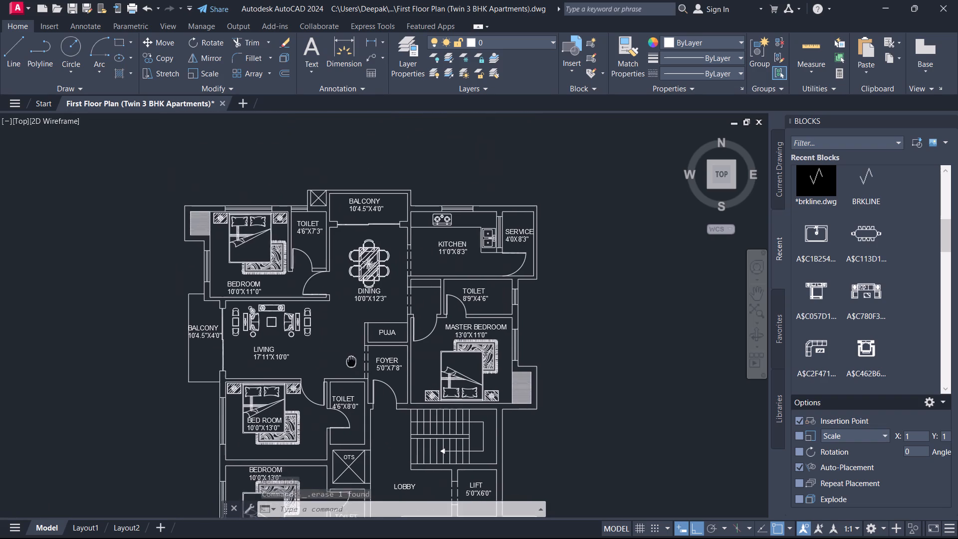
middle_drag(355, 368, 357, 375)
scroll(242, 268, up, 1)
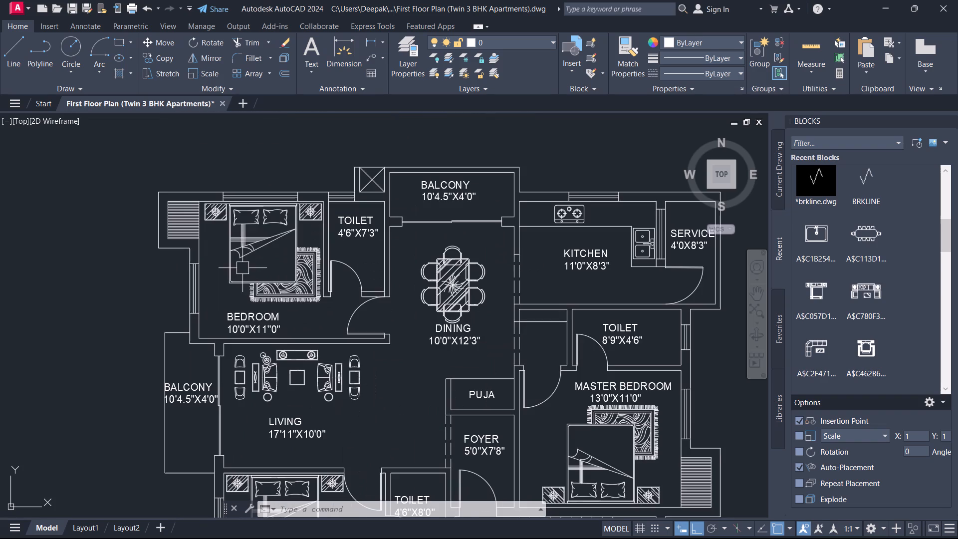
scroll(242, 269, up, 2)
scroll(242, 269, down, 4)
scroll(311, 348, up, 2)
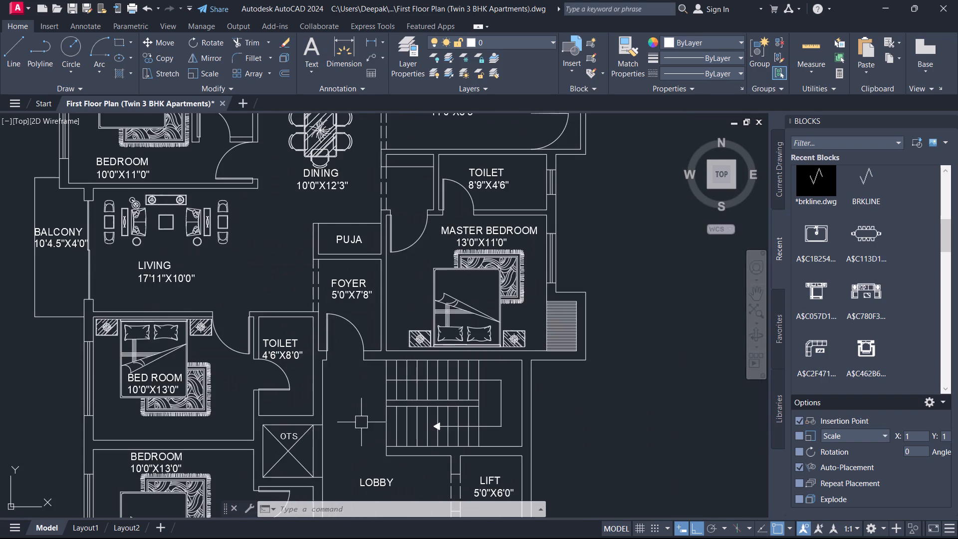
Trim the balcony edge lines crossing the outer wall thickness at both ends of the balcony beside the lower living room.
middle_drag(370, 440, 388, 272)
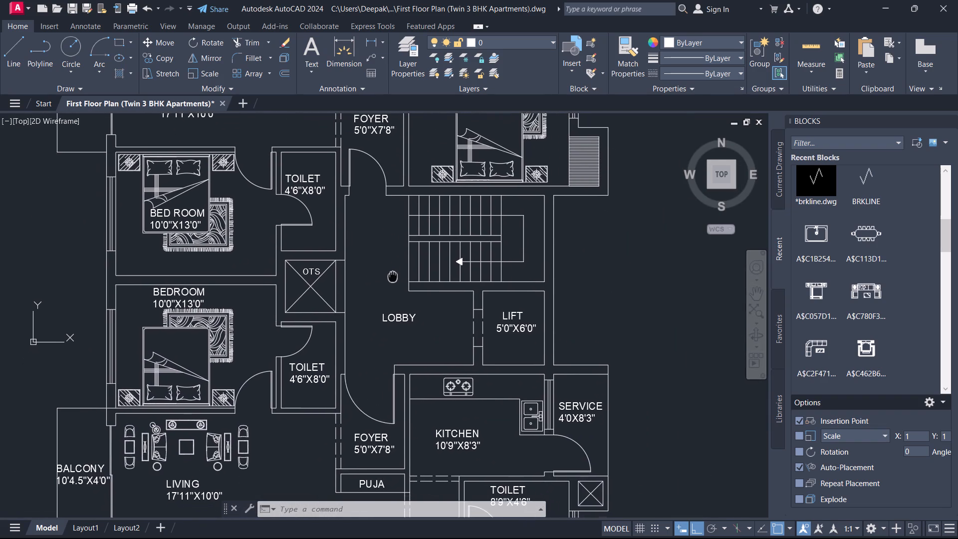
middle_drag(388, 272, 319, 233)
middle_drag(237, 249, 346, 291)
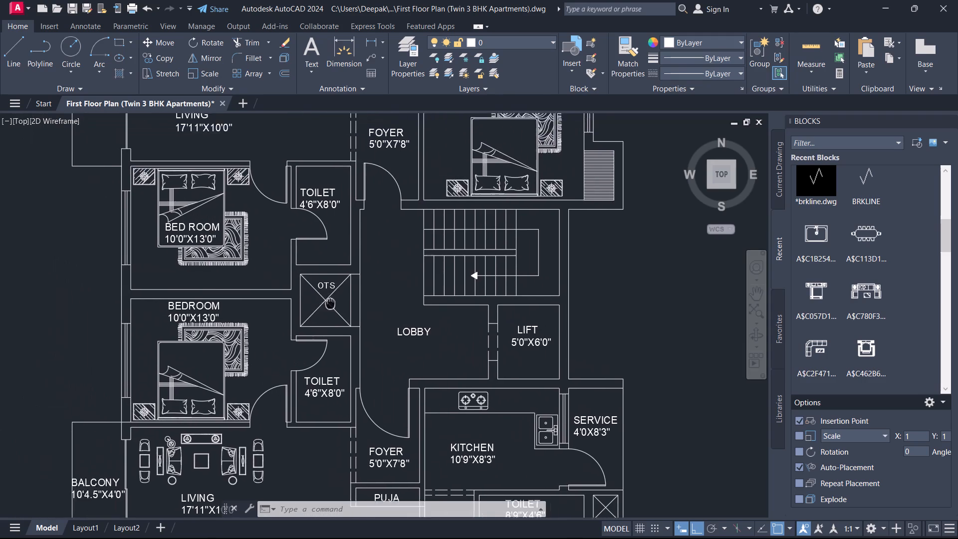
middle_drag(346, 291, 375, 258)
scroll(163, 390, up, 4)
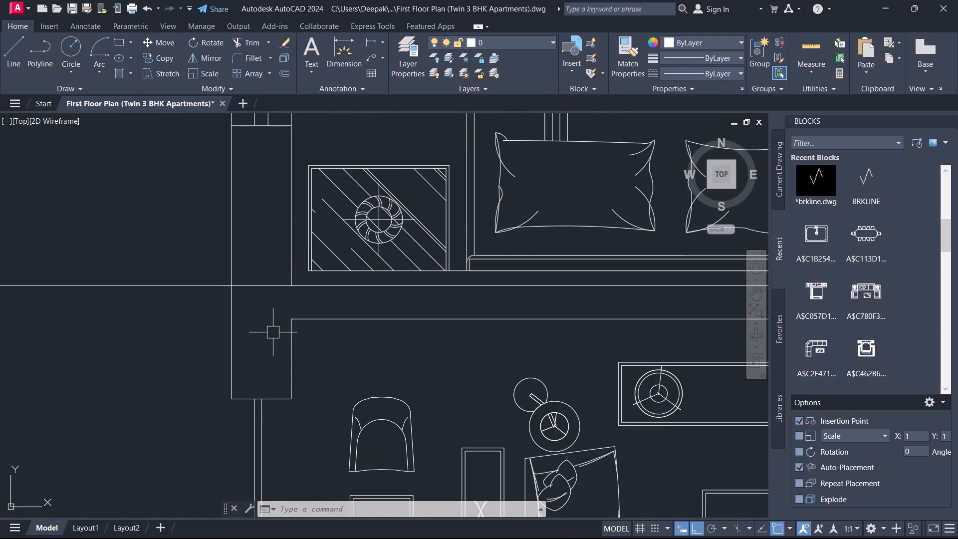
text(TR)
key(space)
drag(257, 321, 257, 312)
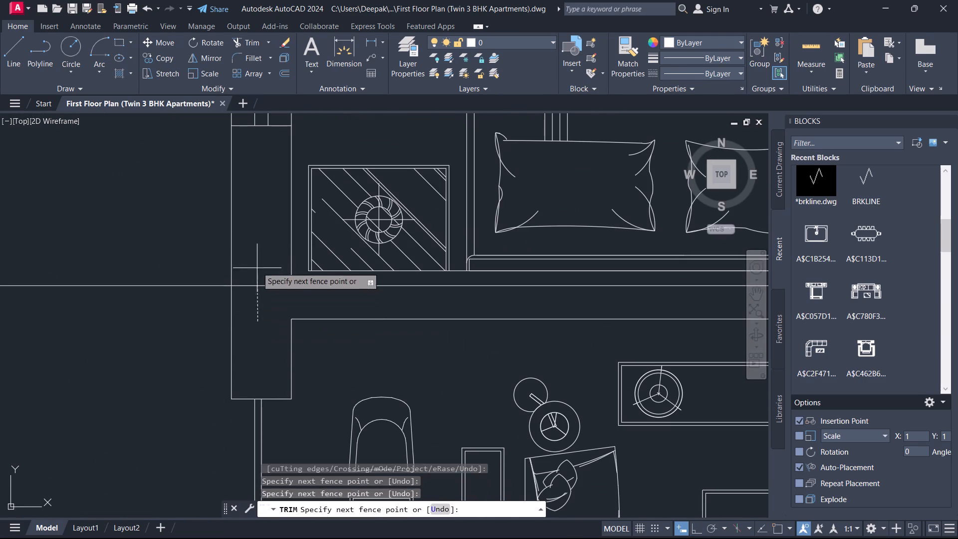
click(257, 267)
scroll(258, 296, down, 5)
scroll(235, 430, up, 4)
middle_drag(275, 361, 231, 261)
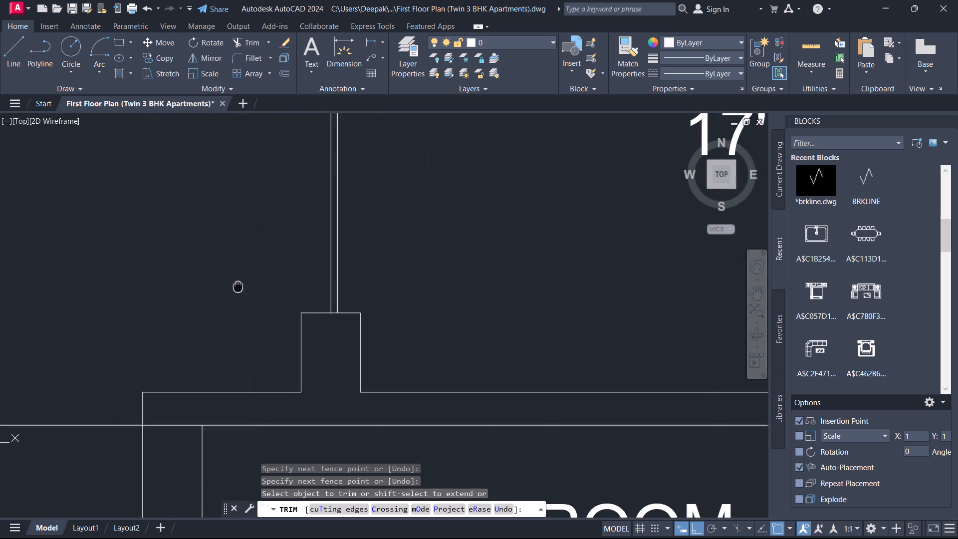
middle_drag(231, 261, 205, 221)
click(134, 337)
click(137, 353)
Examine the balconies, walls and rooms of both apartments for remaining lines that cross walls or need trimming.
scroll(134, 297, down, 5)
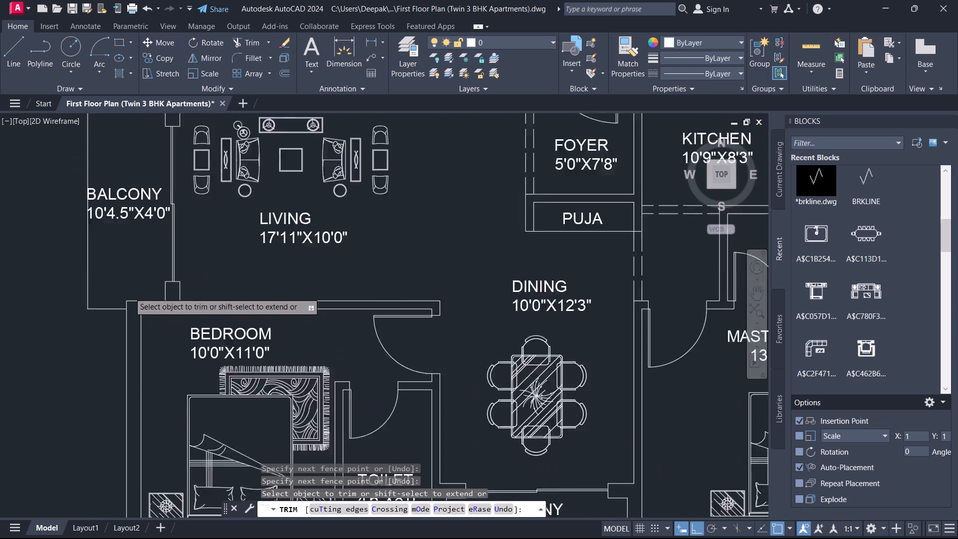
scroll(132, 368, down, 1)
scroll(378, 450, up, 2)
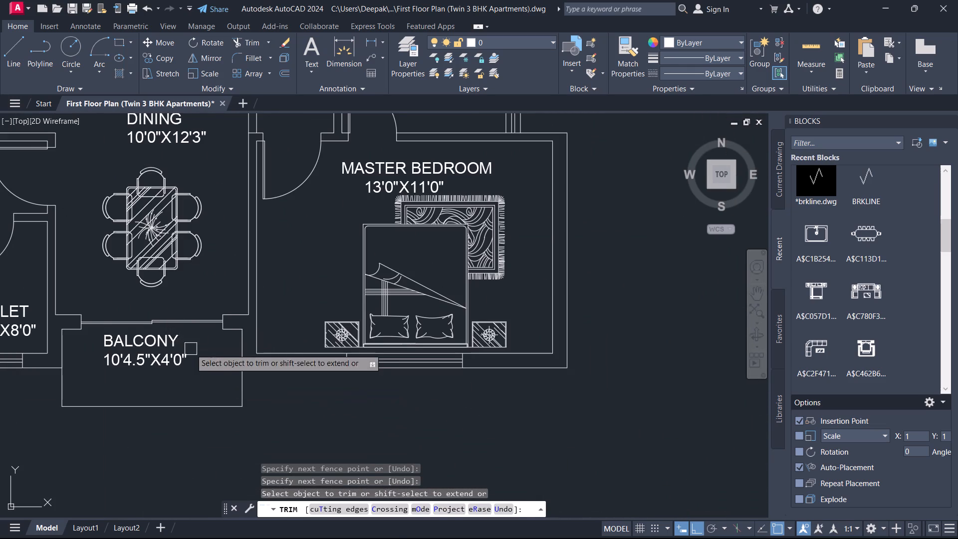
scroll(191, 349, down, 2)
middle_drag(224, 523, 222, 518)
middle_drag(183, 332, 237, 496)
middle_drag(252, 345, 262, 431)
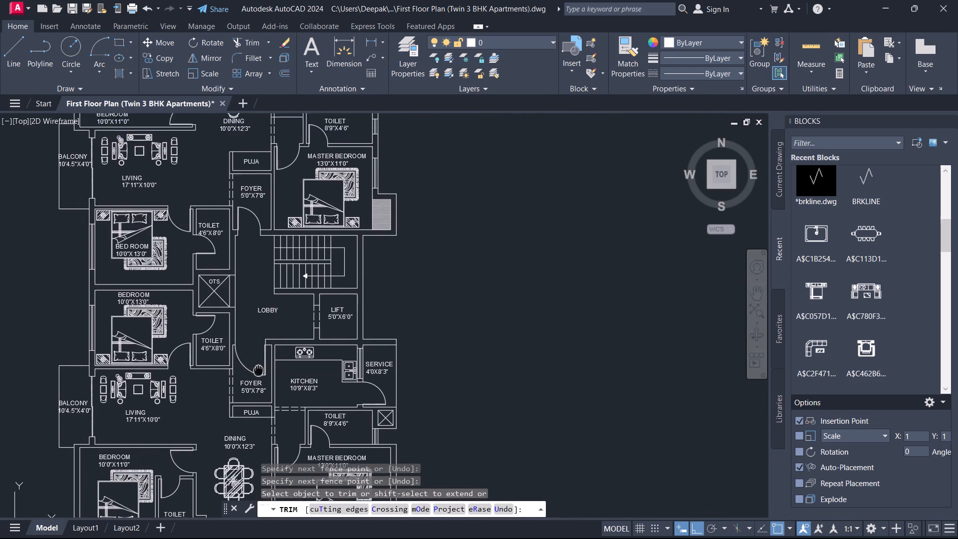
middle_drag(262, 431, 260, 512)
scroll(260, 512, up, 1)
scroll(225, 290, up, 2)
scroll(225, 290, down, 1)
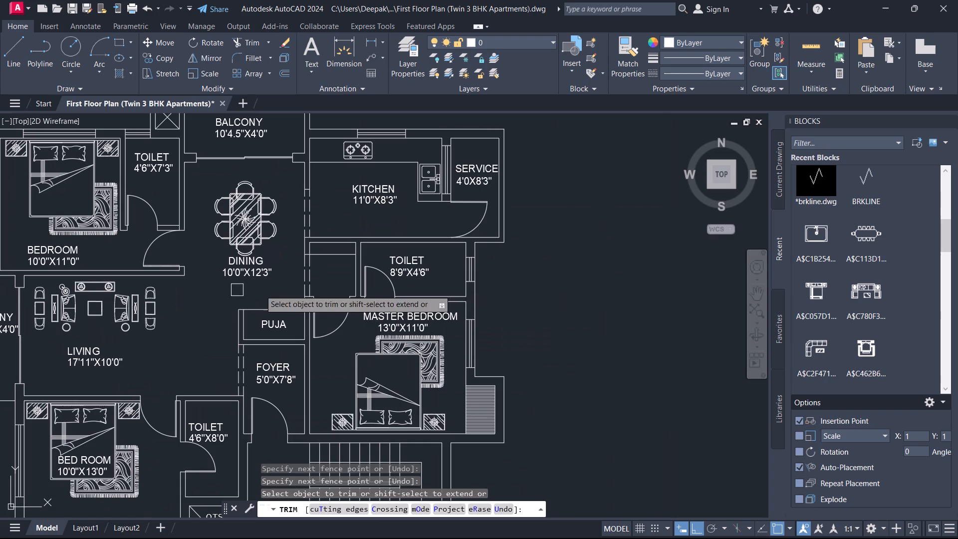
scroll(413, 404, down, 2)
middle_drag(406, 403, 302, 229)
scroll(286, 269, up, 1)
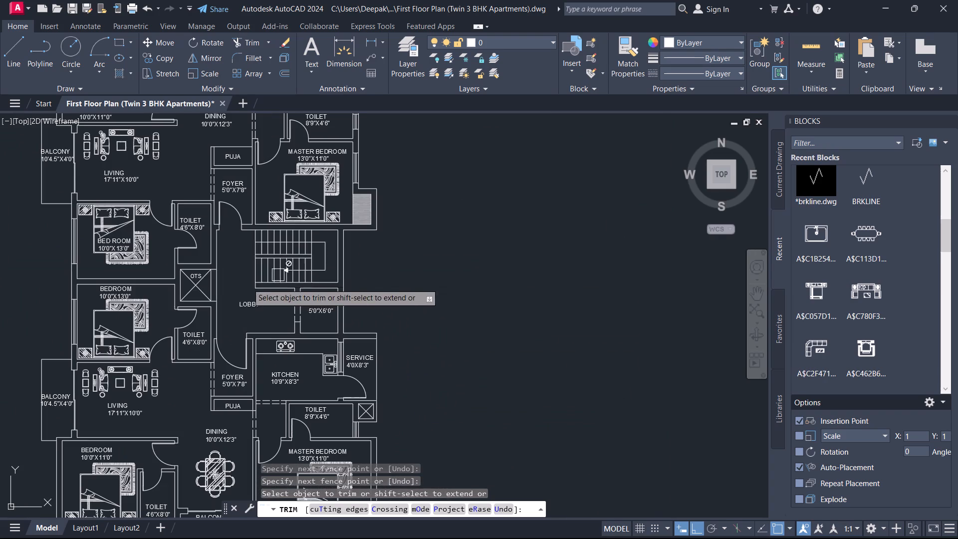
right_click(225, 237)
click(246, 258)
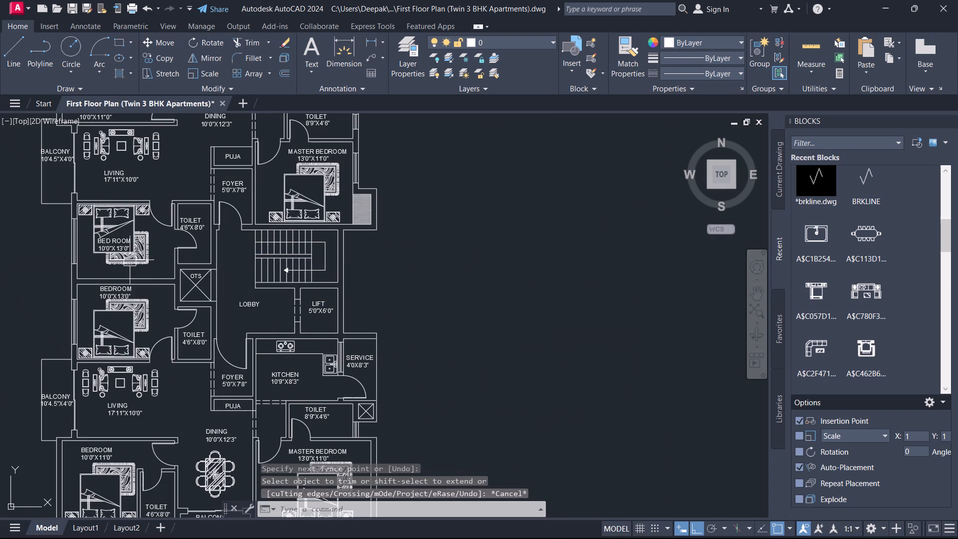
scroll(124, 259, down, 1)
middle_drag(125, 259, 193, 360)
scroll(136, 221, up, 3)
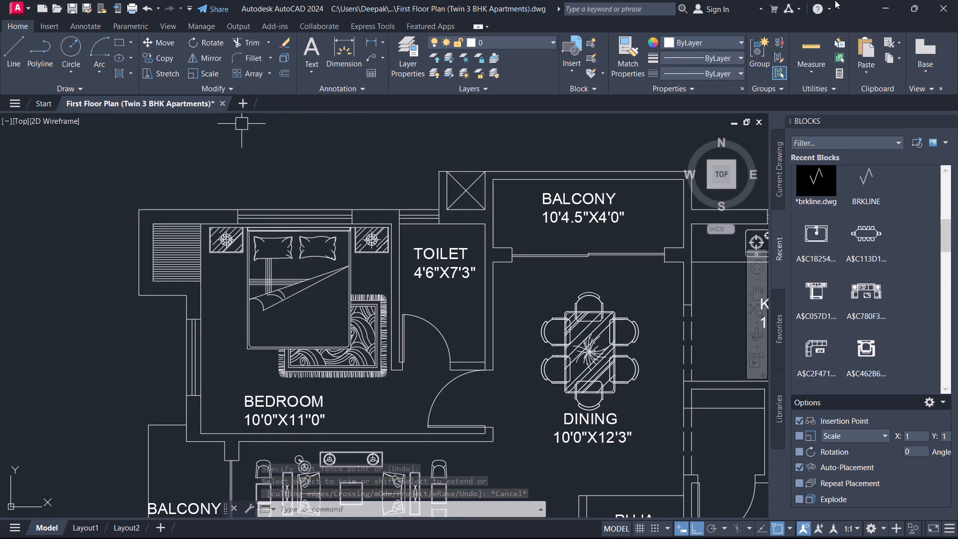
Close the Blocks palette to free the drawing area around the floor plan.
click(949, 119)
scroll(402, 158, down, 2)
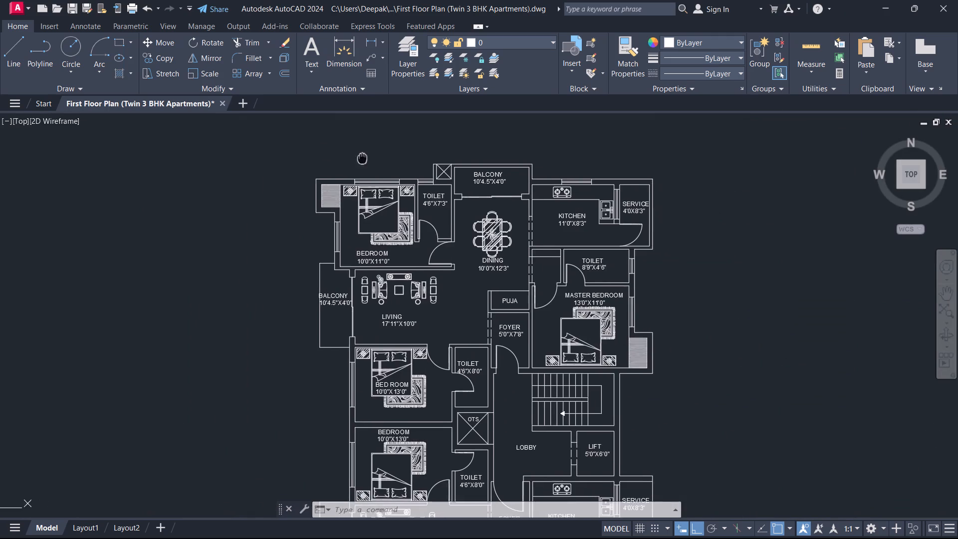
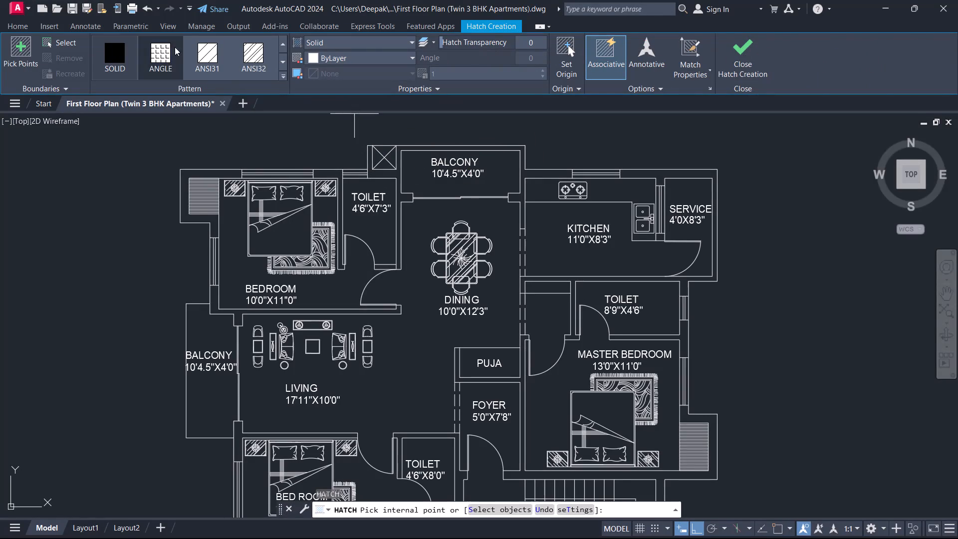
Fill the upper apartment's wall sections around the 10'0"X11'0" bedroom, 4'6"X7'3" toilet, top balcony, kitchen and service area with Solid hatch.
click(212, 173)
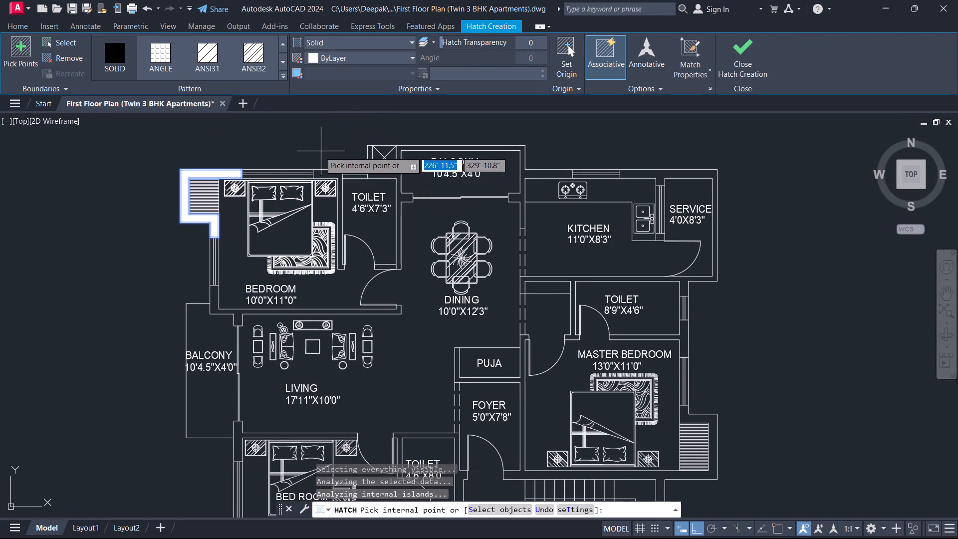
click(332, 172)
click(389, 175)
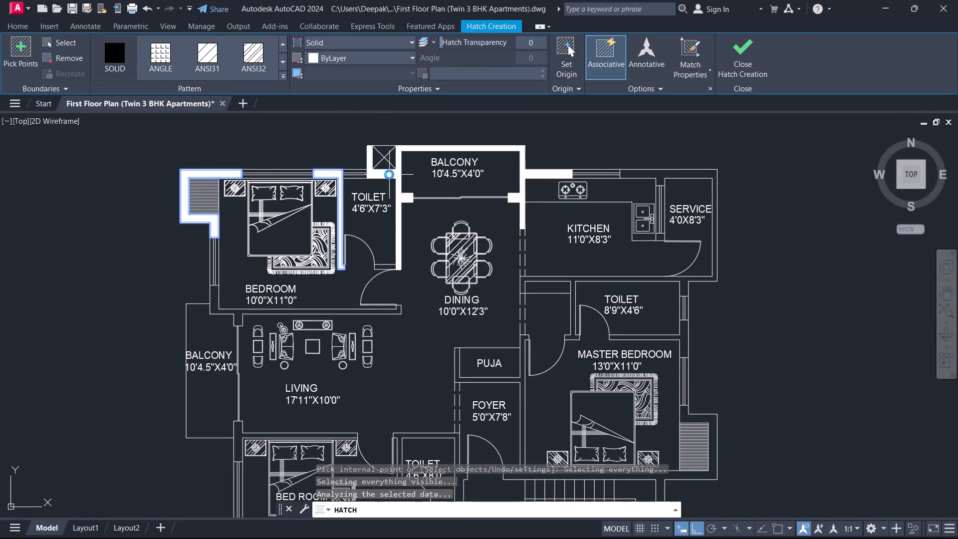
click(650, 173)
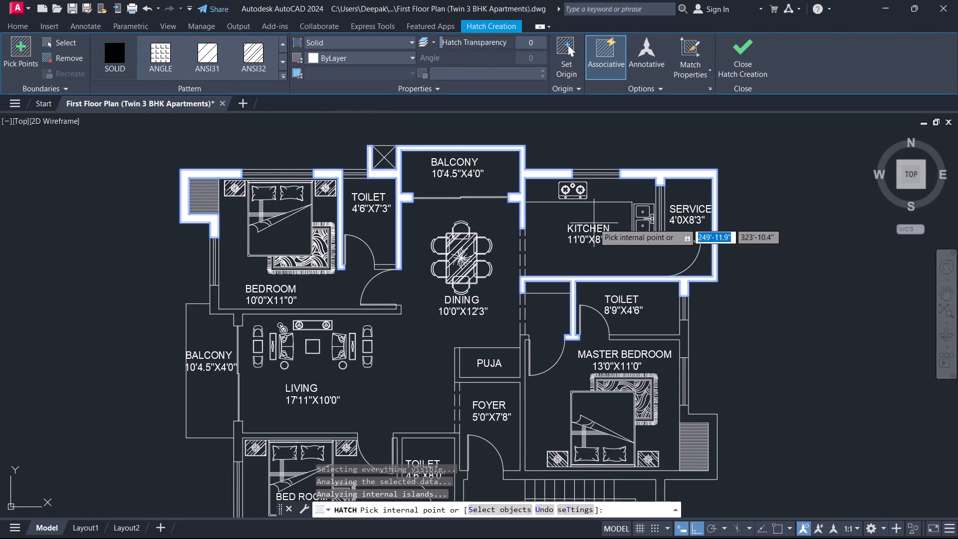
right_click(540, 292)
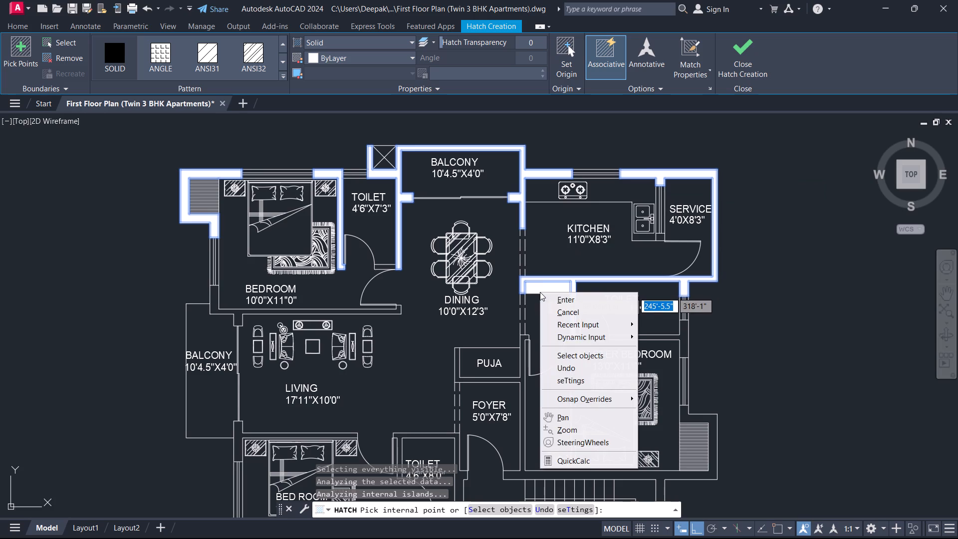
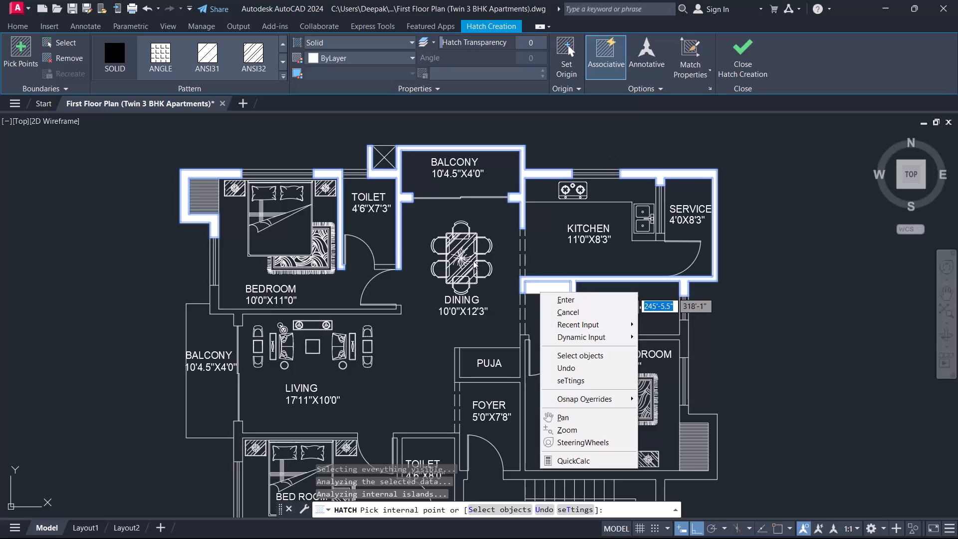
Finish the Solid hatch over the upper apartment's picked wall sections.
scroll(465, 295, up, 1)
middle_drag(463, 294, 469, 246)
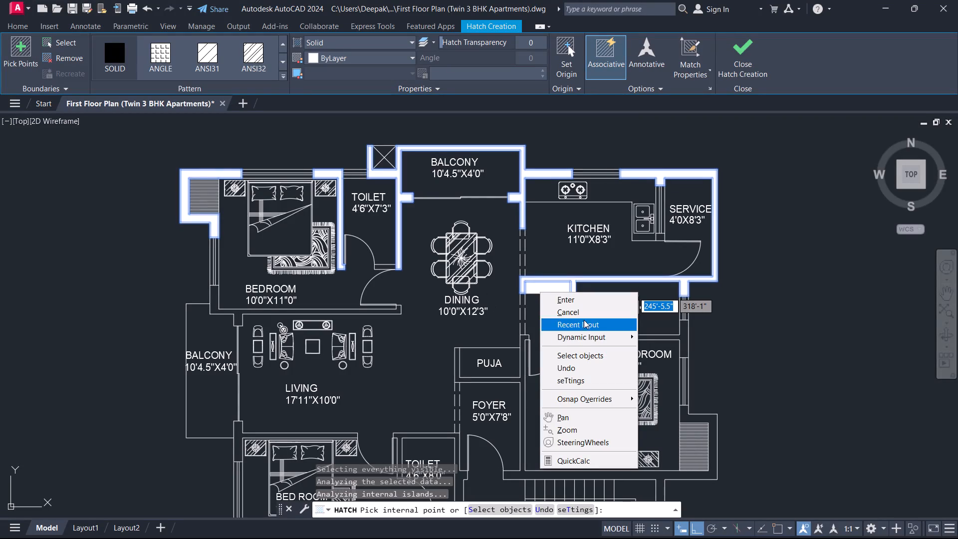
click(577, 303)
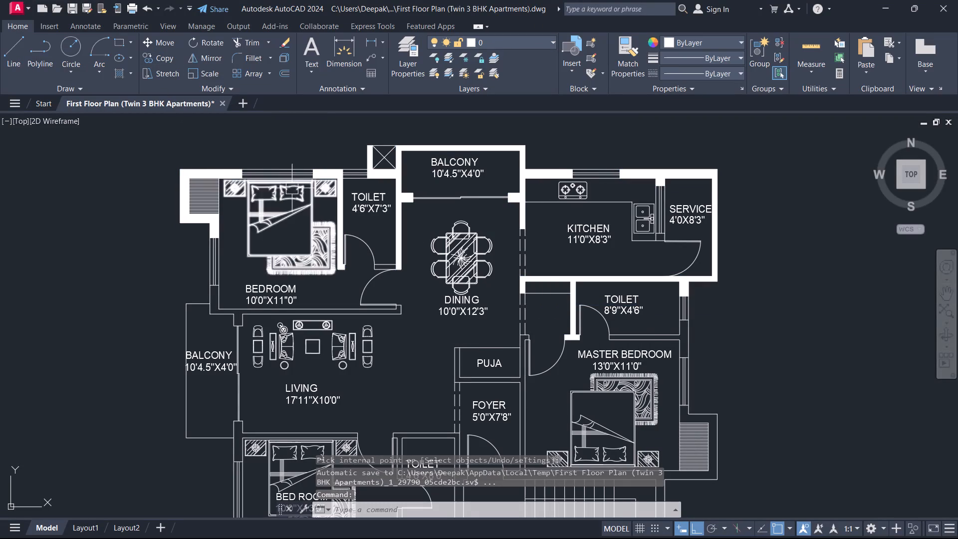
Fill the upper apartment's wall between the master bedroom and 8'9"X4'6" toilet and the living room's two bedroom-side walls with Solid hatch.
key(Up)
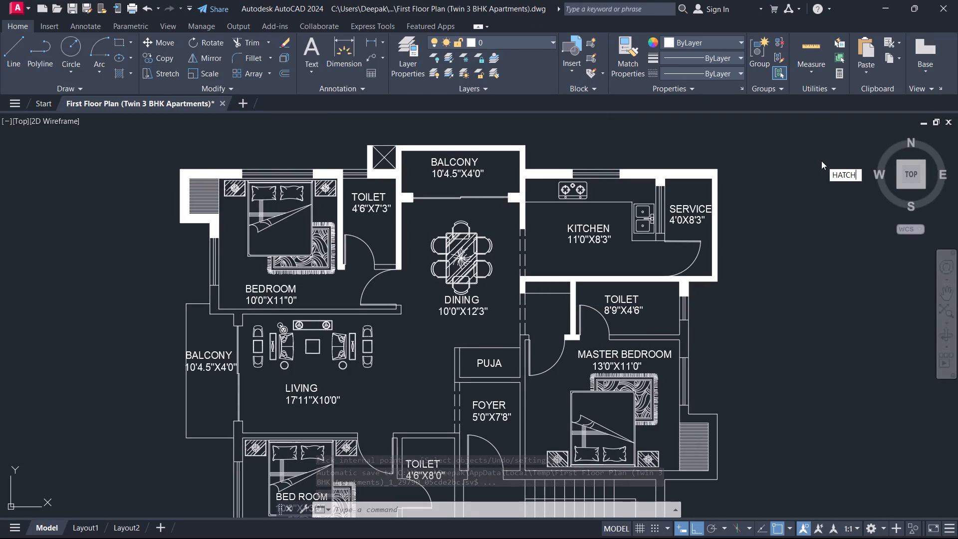
key(Return)
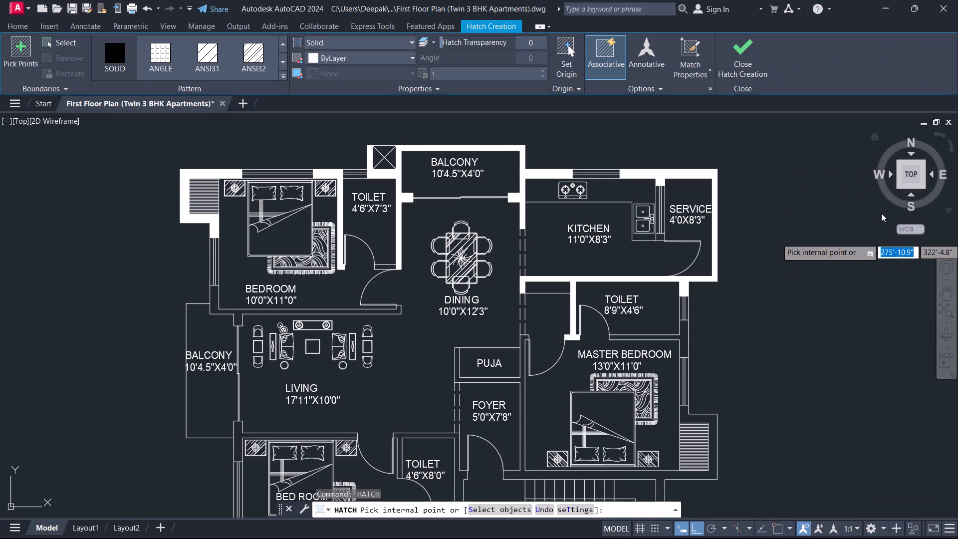
click(687, 340)
middle_drag(332, 310, 387, 266)
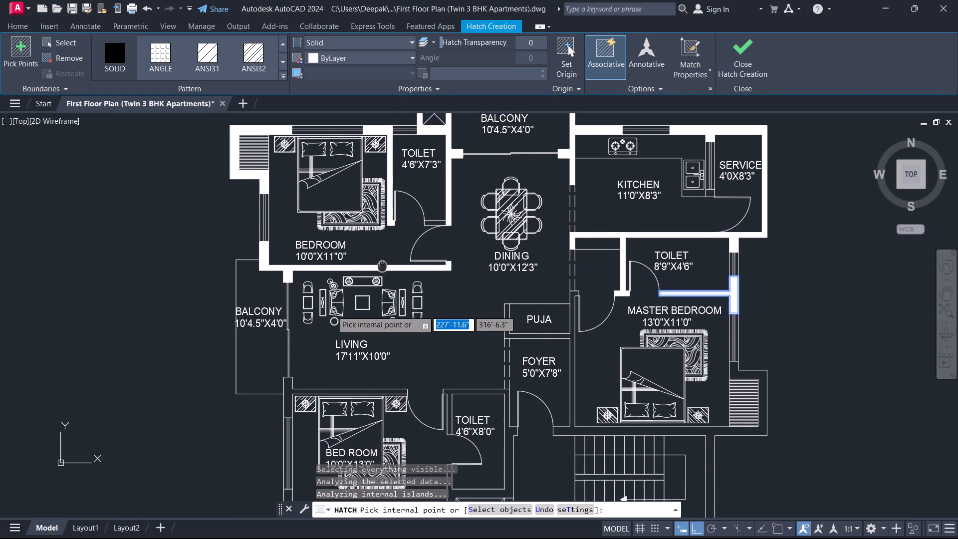
middle_drag(387, 266, 422, 266)
click(330, 268)
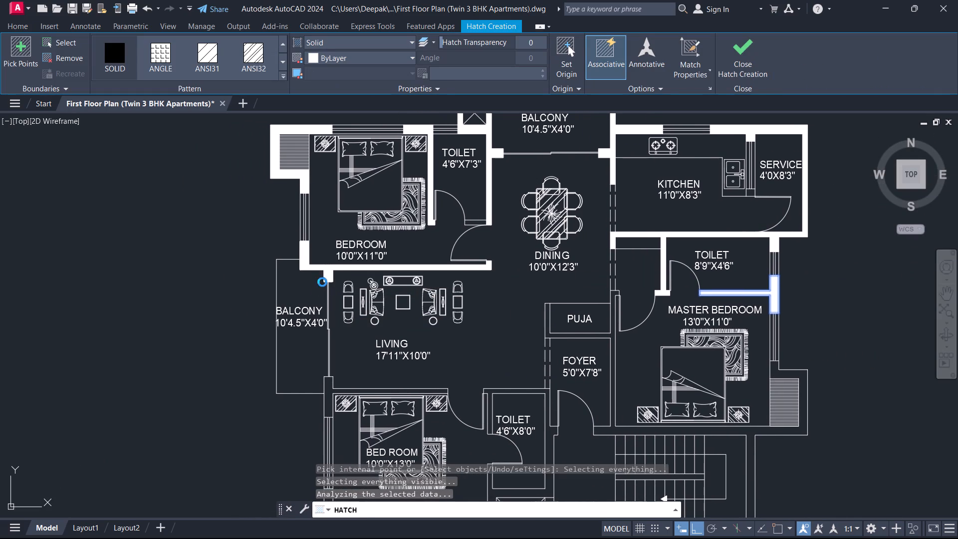
middle_drag(368, 373, 340, 284)
scroll(293, 304, up, 1)
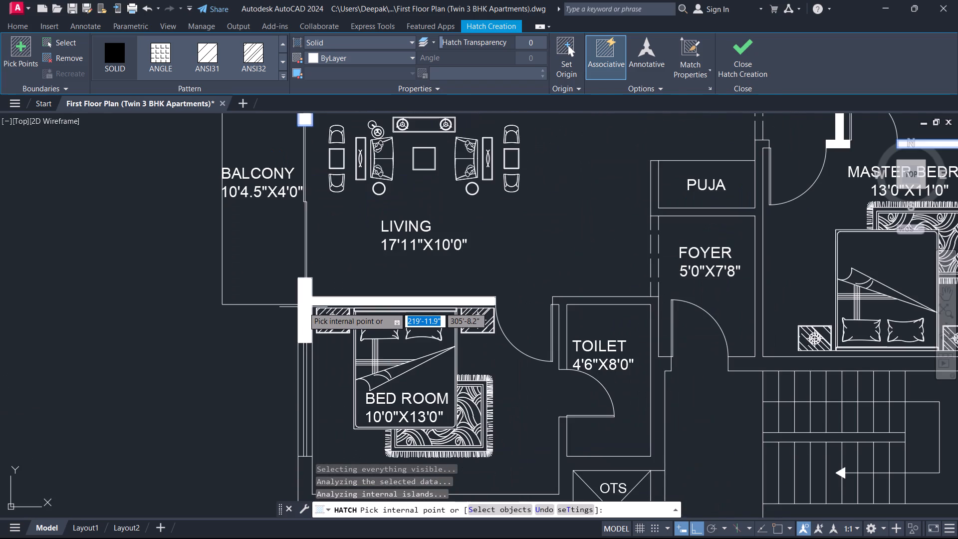
click(303, 307)
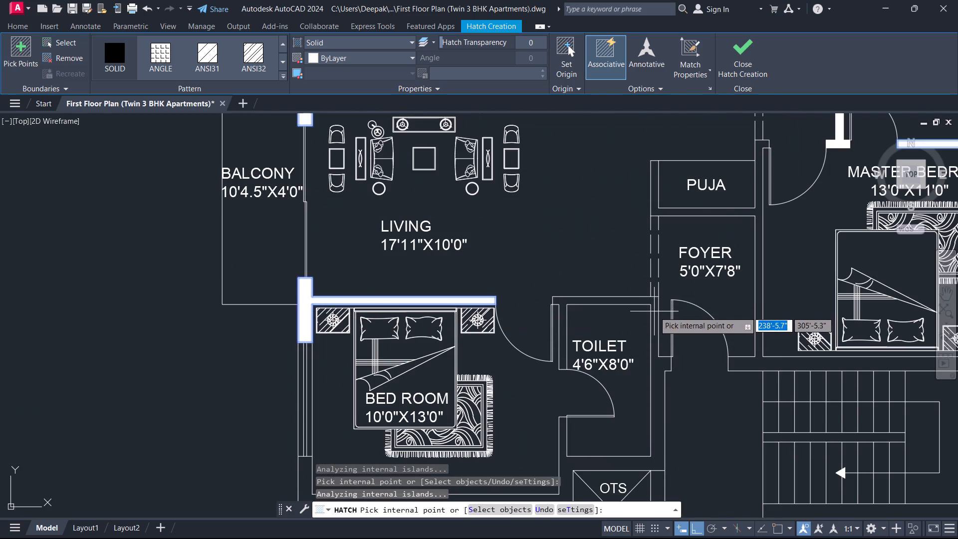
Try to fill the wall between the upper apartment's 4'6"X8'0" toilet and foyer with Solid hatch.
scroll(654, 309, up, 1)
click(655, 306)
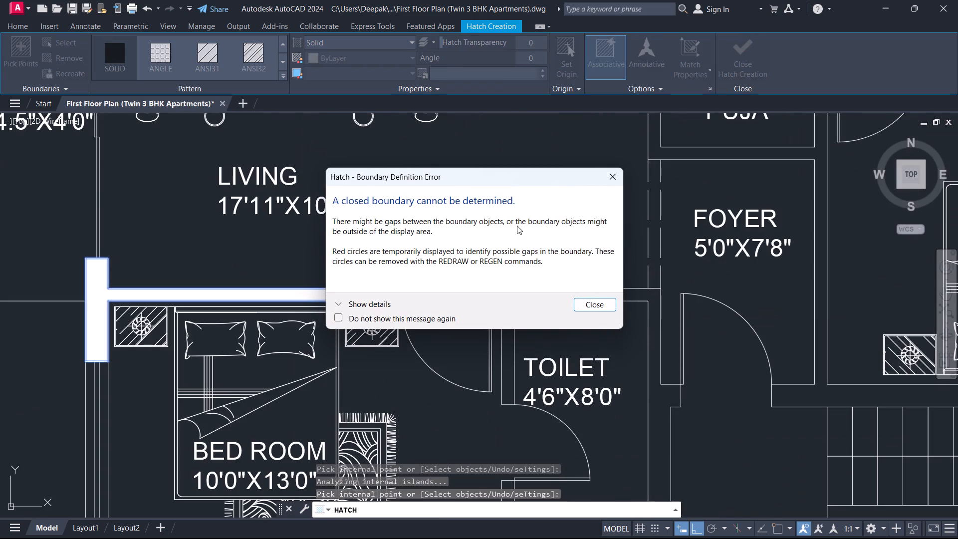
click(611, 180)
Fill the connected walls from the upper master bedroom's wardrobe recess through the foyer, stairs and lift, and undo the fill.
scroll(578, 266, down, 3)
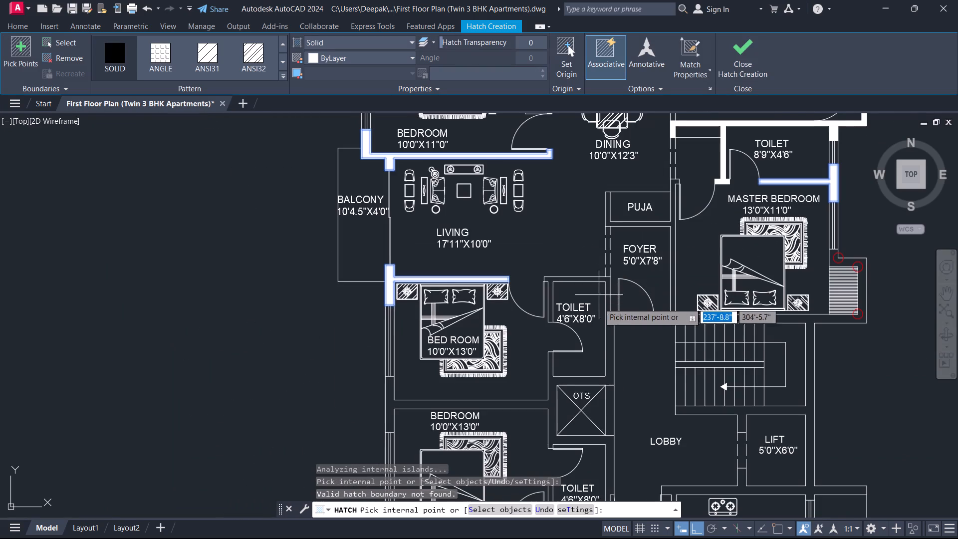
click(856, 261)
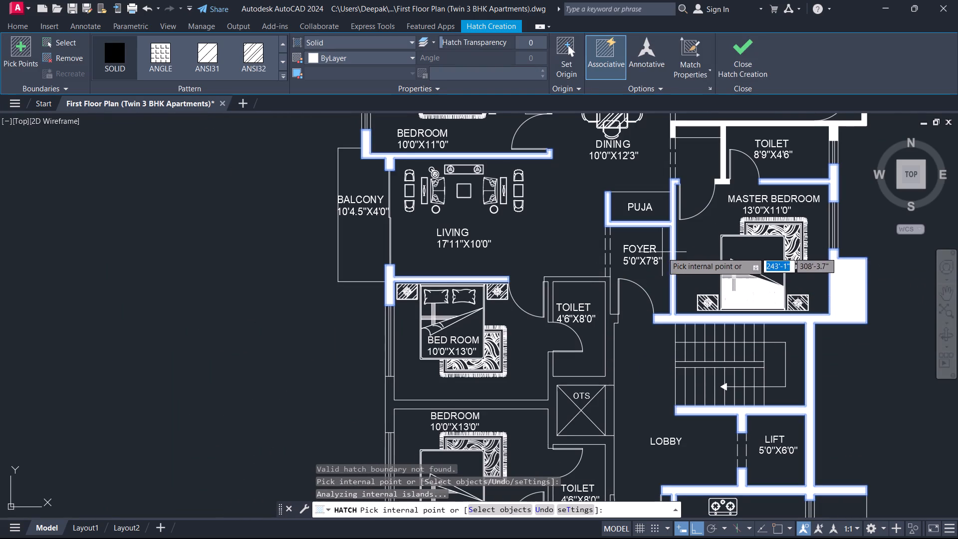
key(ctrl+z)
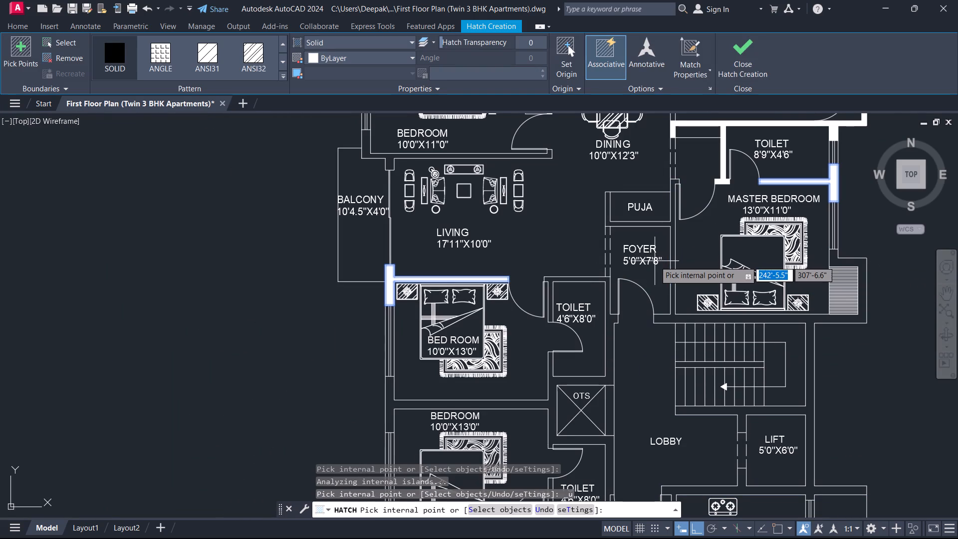
Examine the wall corners around the upper master bedroom's wardrobe recess, and end the hatch command.
scroll(870, 273, up, 5)
middle_drag(763, 262, 756, 256)
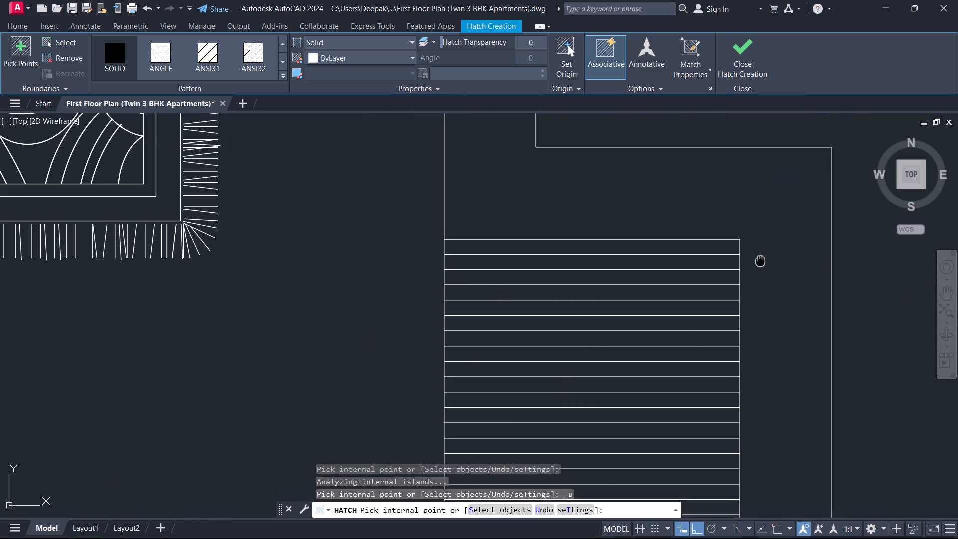
middle_drag(756, 256, 640, 259)
scroll(686, 166, up, 3)
scroll(603, 218, down, 2)
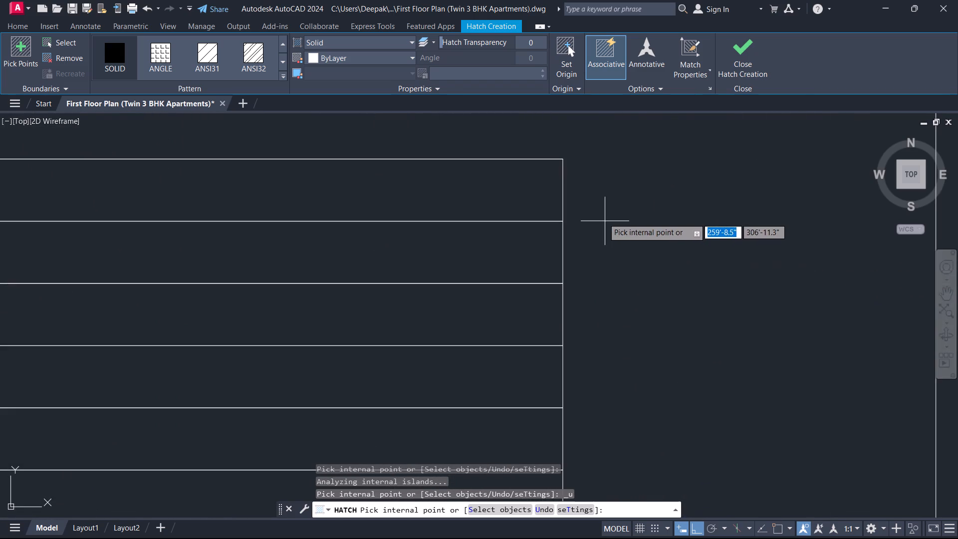
scroll(603, 217, down, 3)
middle_drag(622, 319, 692, 127)
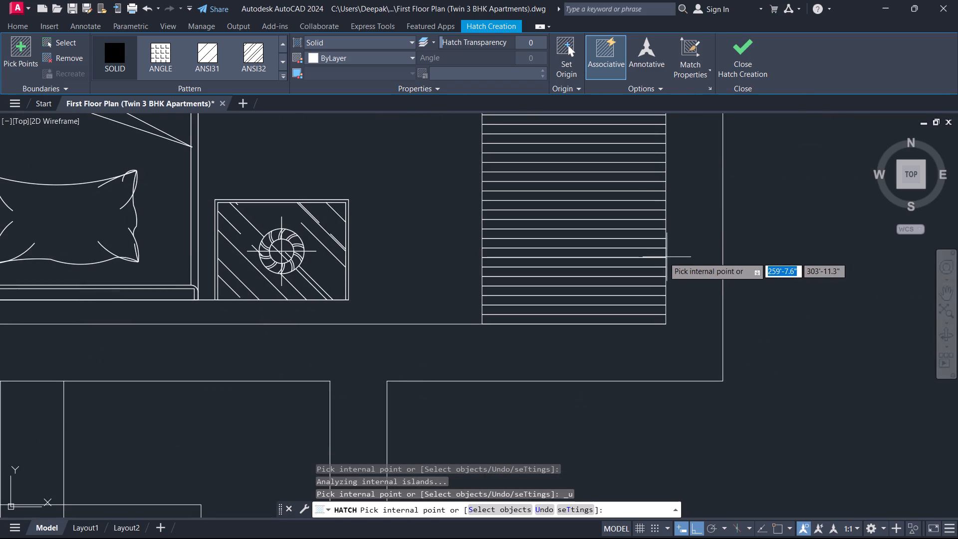
key(space)
Fill the upper apartment's wall between the 10'0"X11'0" bedroom and the living room with a new Solid hatch.
scroll(504, 290, down, 3)
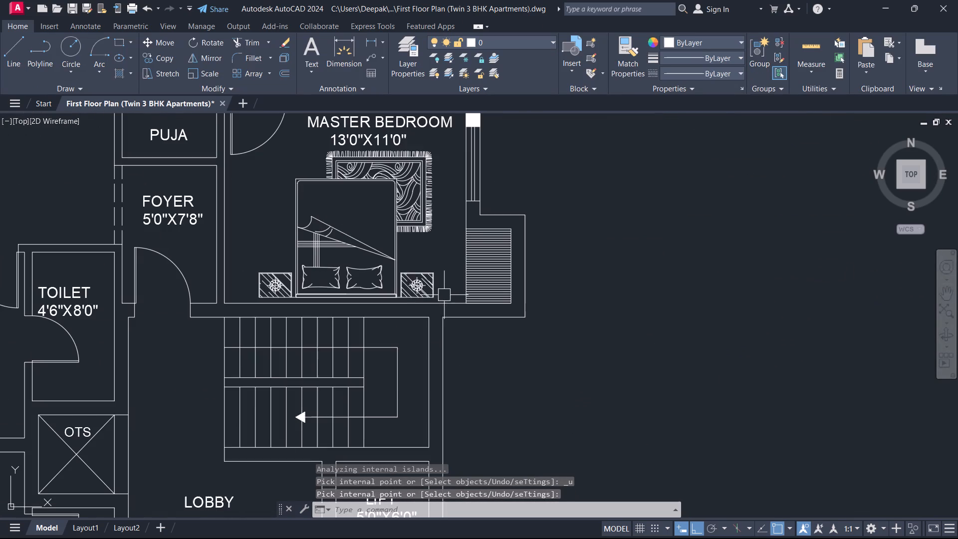
middle_drag(341, 254, 411, 260)
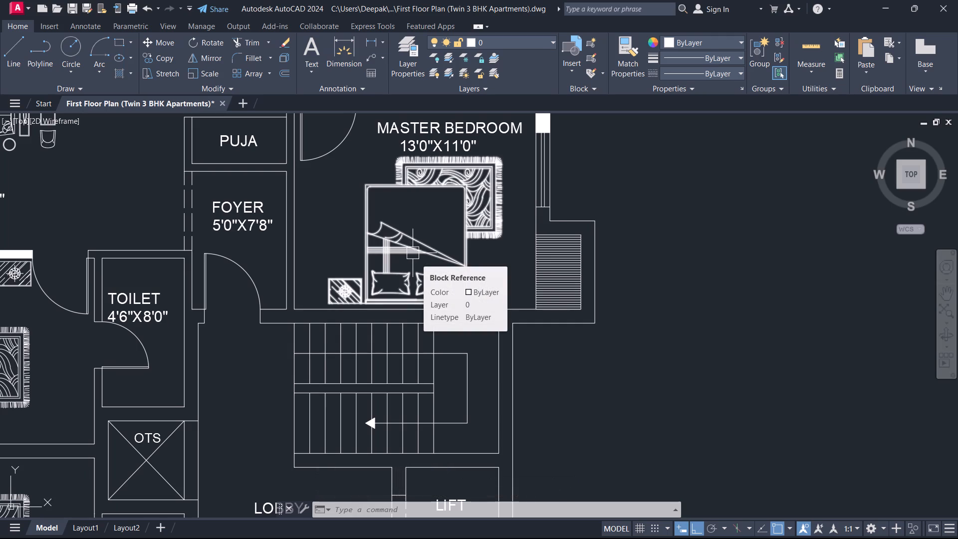
text(H)
key(space)
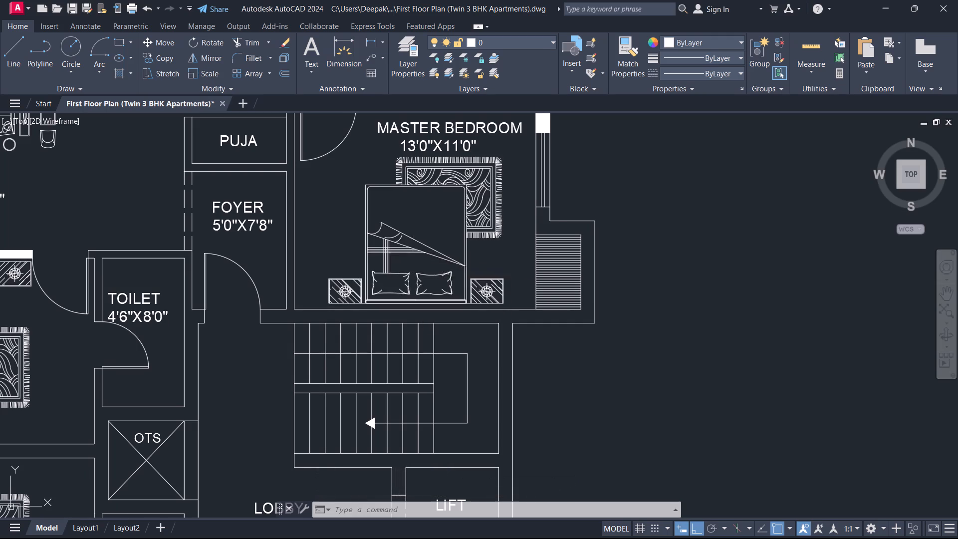
scroll(456, 349, down, 2)
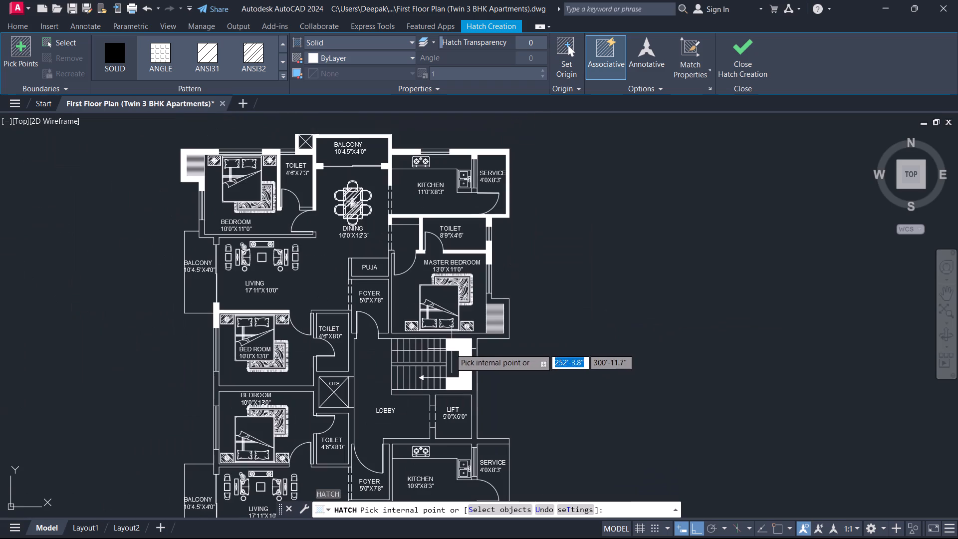
middle_drag(209, 368, 231, 359)
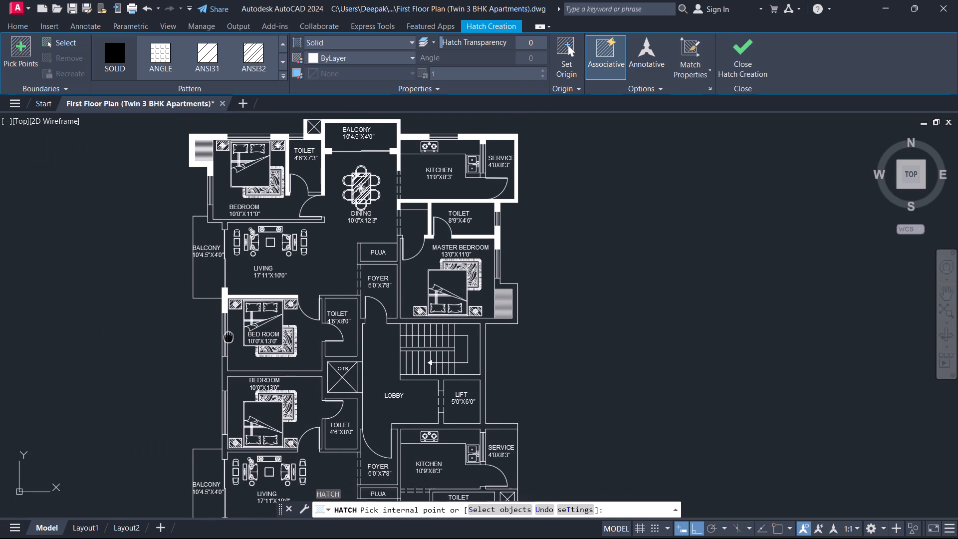
middle_drag(231, 359, 224, 398)
scroll(311, 263, up, 1)
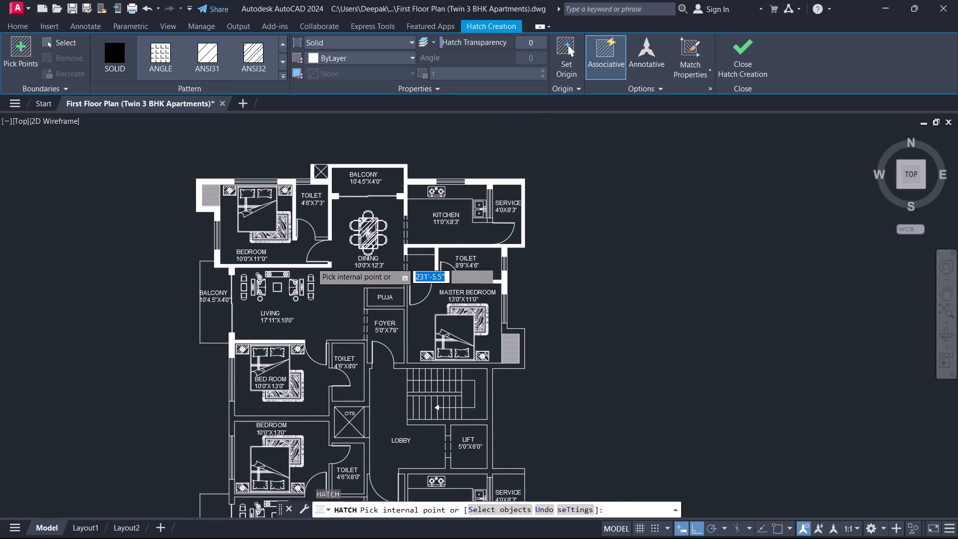
scroll(154, 288, up, 1)
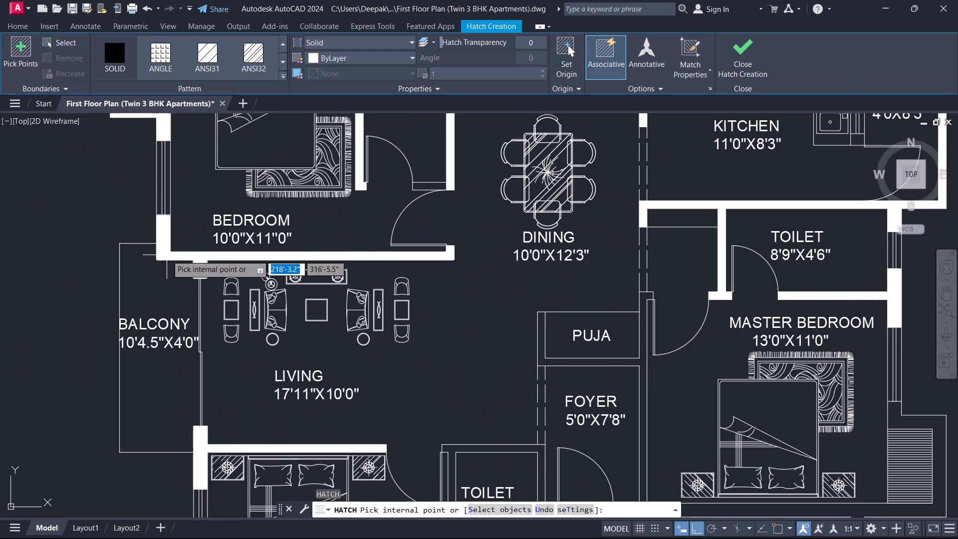
click(164, 252)
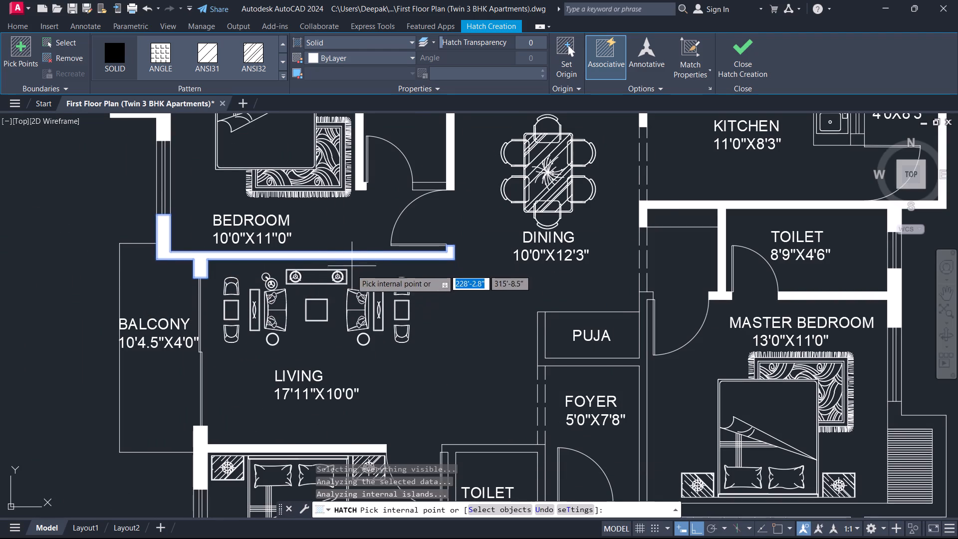
Fill the shared wall between the two 10'0"X13'0" bedrooms and its connected toilet and OTS walls with Solid hatch.
scroll(348, 278, down, 1)
middle_drag(328, 353, 295, 205)
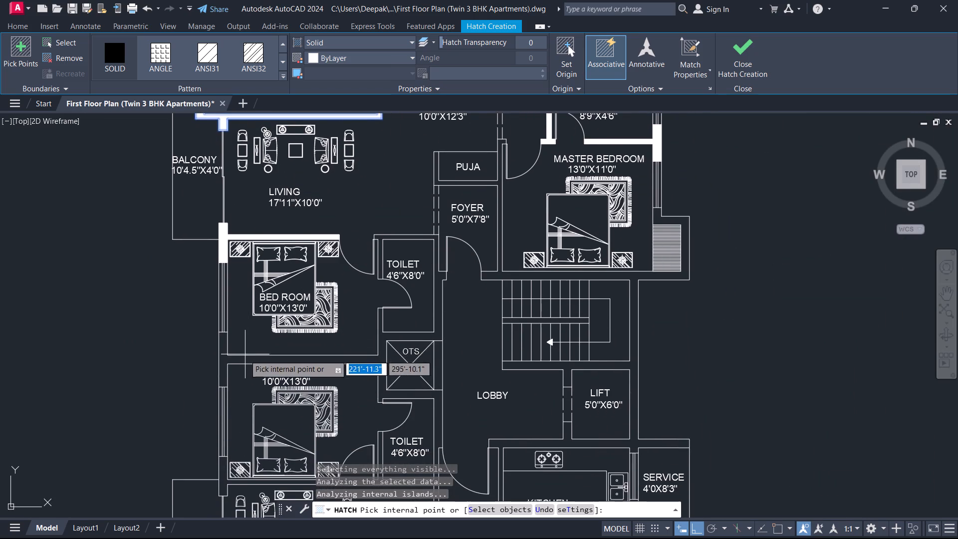
middle_drag(244, 355, 225, 244)
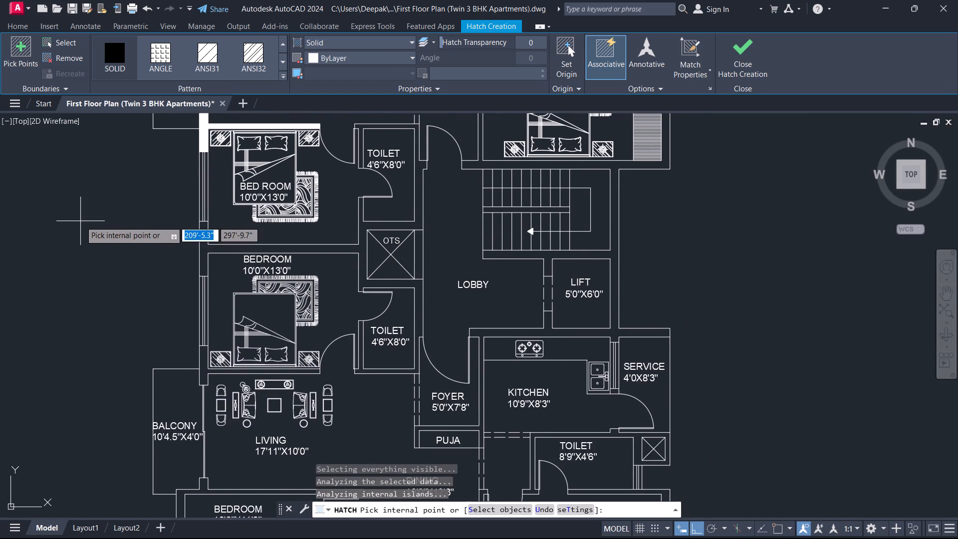
click(204, 251)
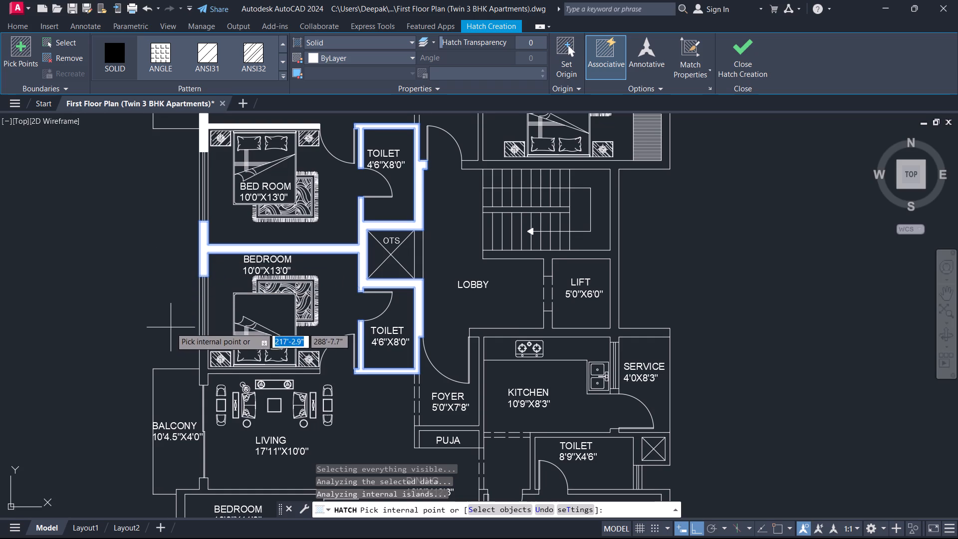
Fill the lower apartment's bedroom-side living room walls and the walls around the 10'0"X11'0" bedroom and adjoining 4'6"X8'0" toilet with Solid hatch.
middle_drag(171, 329, 167, 204)
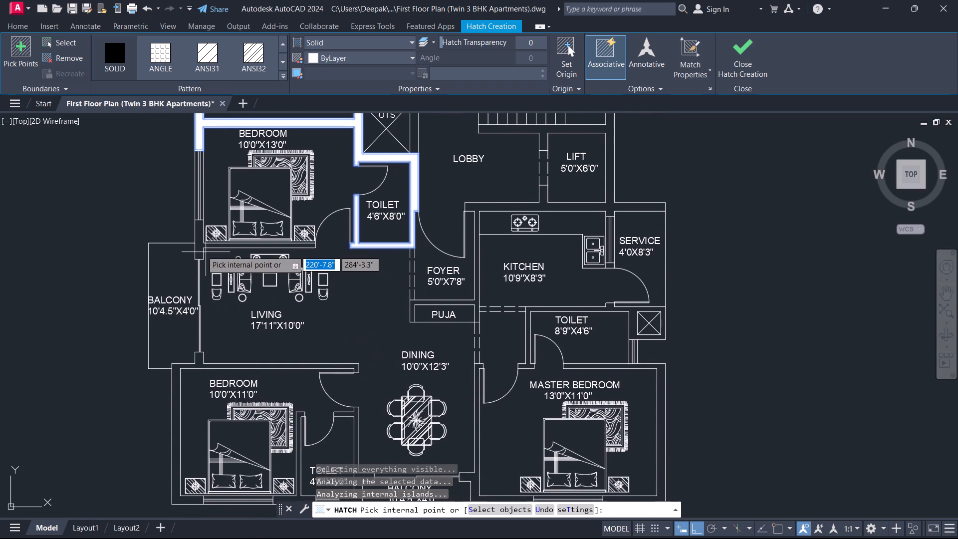
click(199, 248)
middle_drag(268, 369, 261, 288)
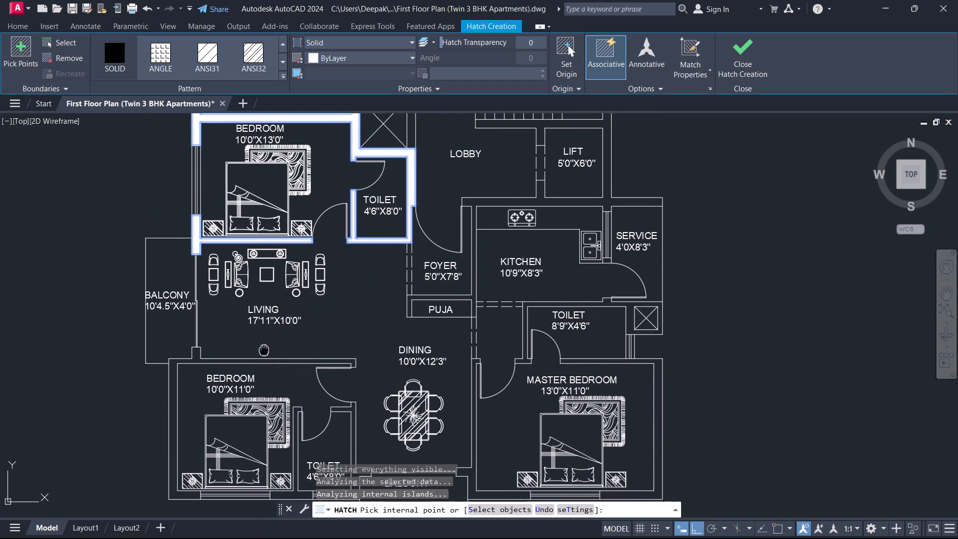
middle_drag(261, 288, 261, 274)
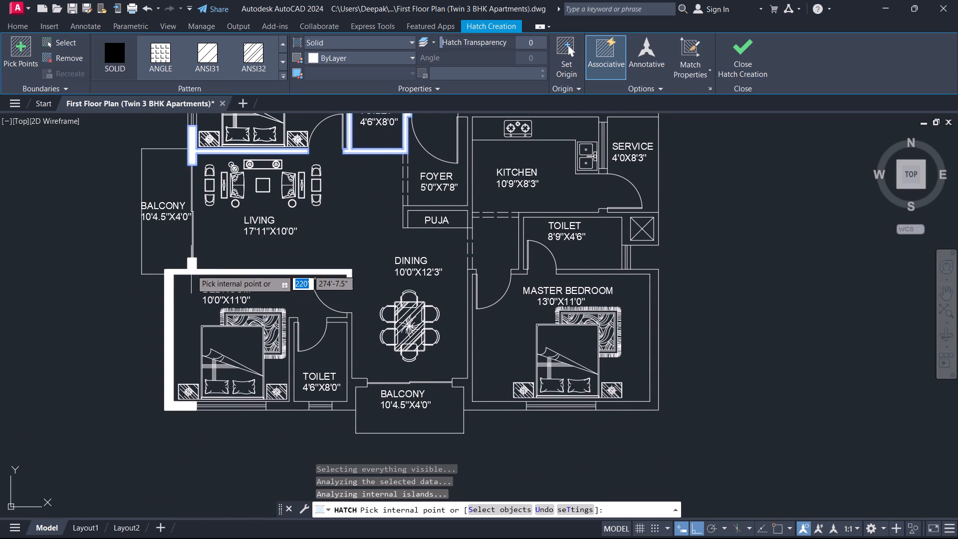
click(191, 269)
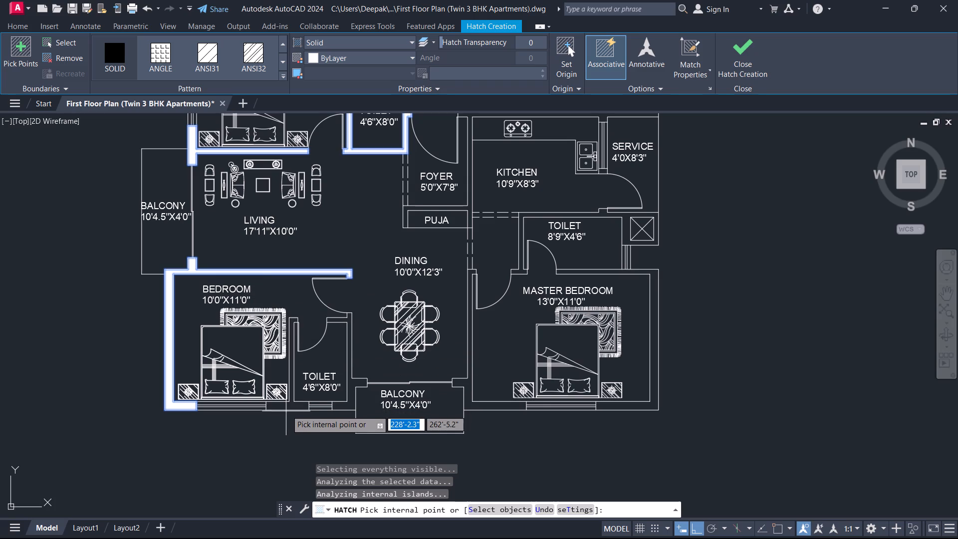
click(287, 409)
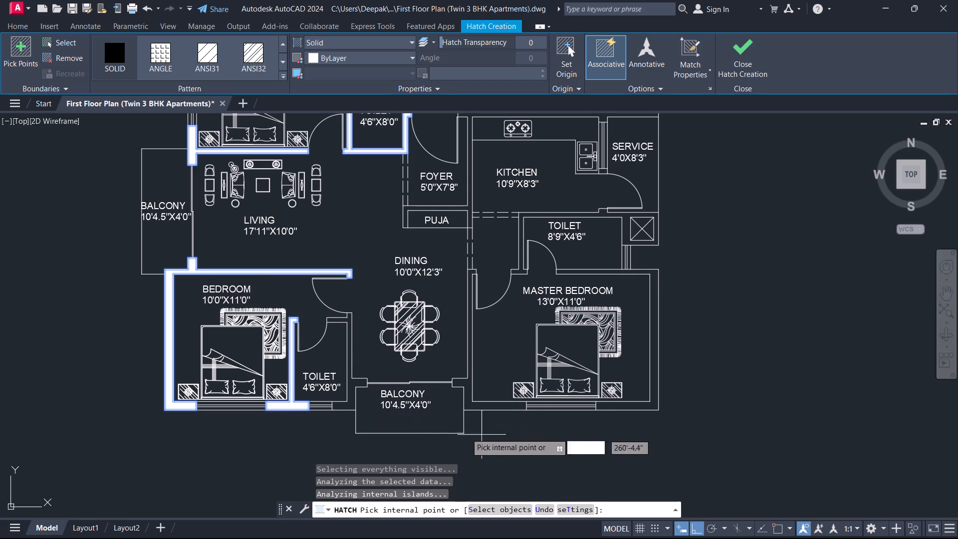
click(351, 404)
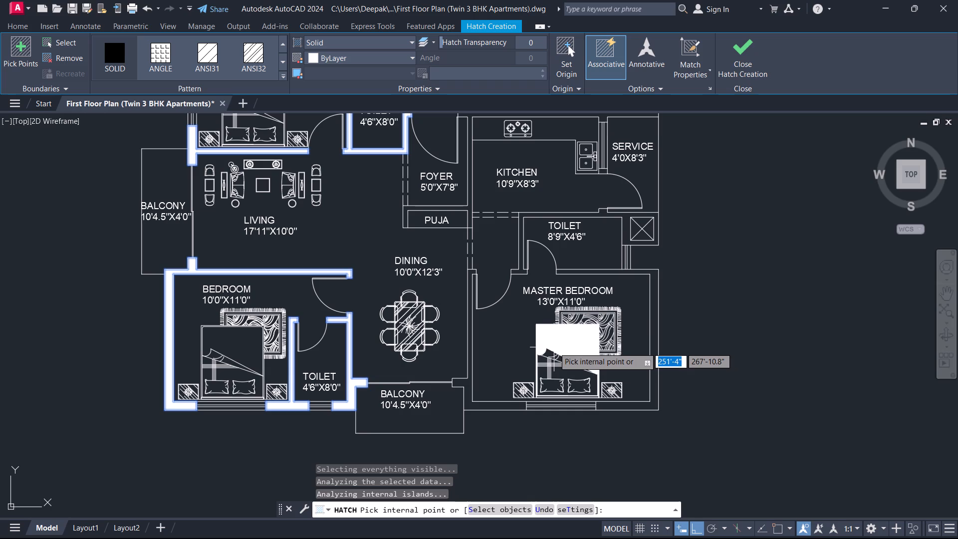
Fill the lower apartment's wall between the dining area and master bedroom and the master bedroom's outer walls with Solid hatch.
scroll(475, 384, up, 1)
middle_drag(475, 384, 436, 295)
click(424, 321)
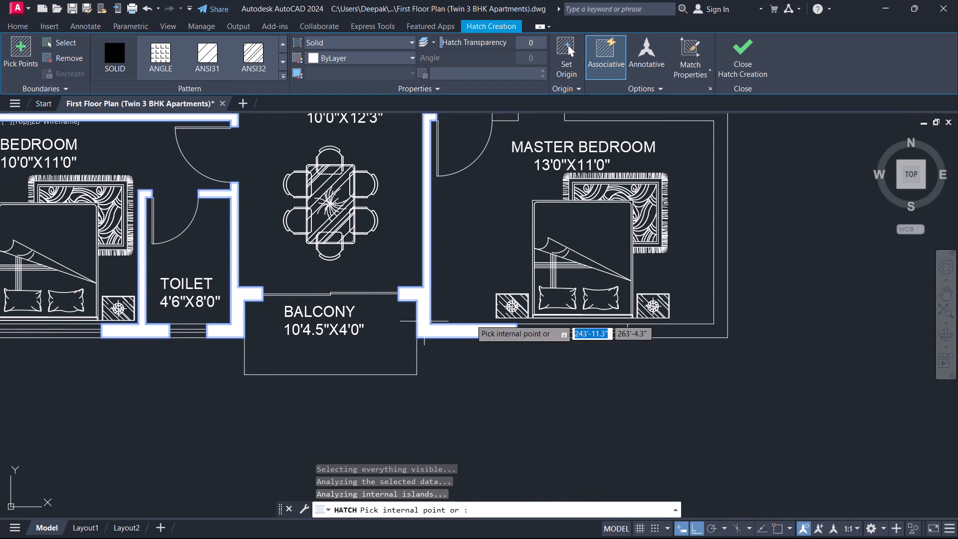
middle_drag(537, 239, 334, 269)
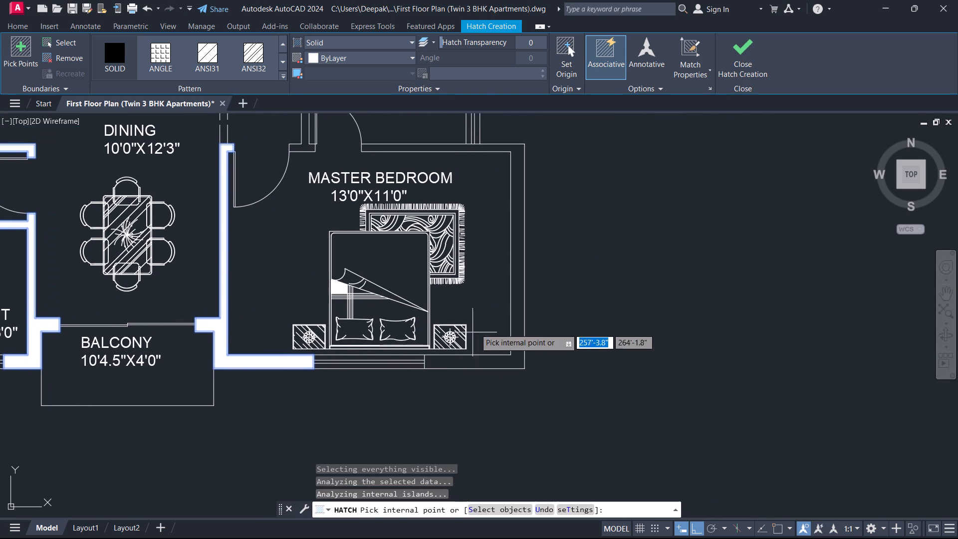
click(486, 365)
scroll(443, 264, down, 1)
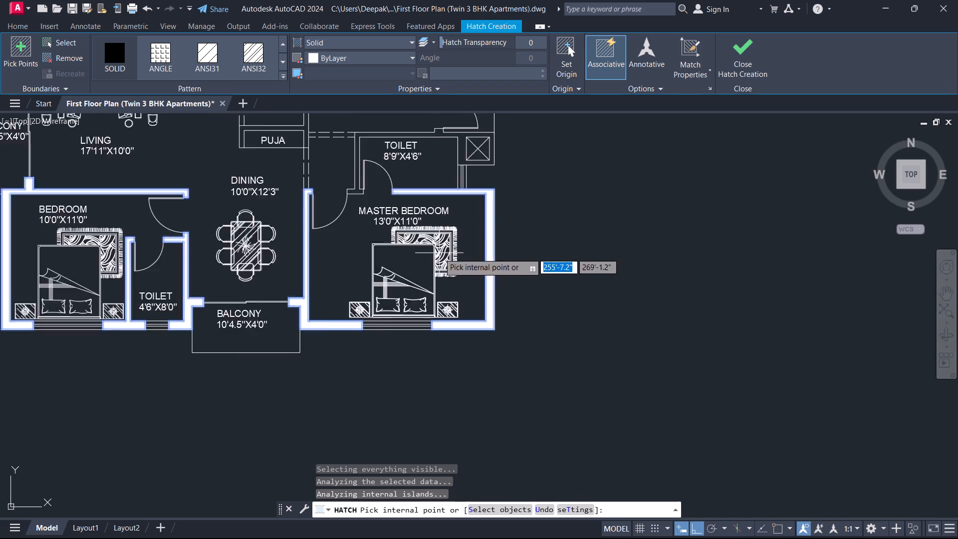
Fill the lower apartment's 8'9"X4'6" toilet and shaft walls and the connected kitchen, puja, lift and staircase walls with Solid hatch.
scroll(438, 251, down, 1)
scroll(441, 190, up, 2)
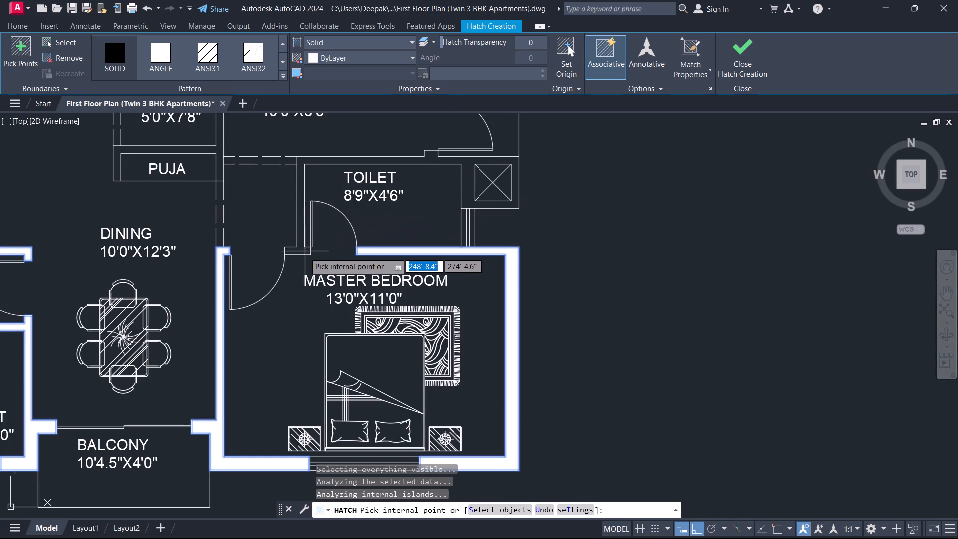
click(299, 251)
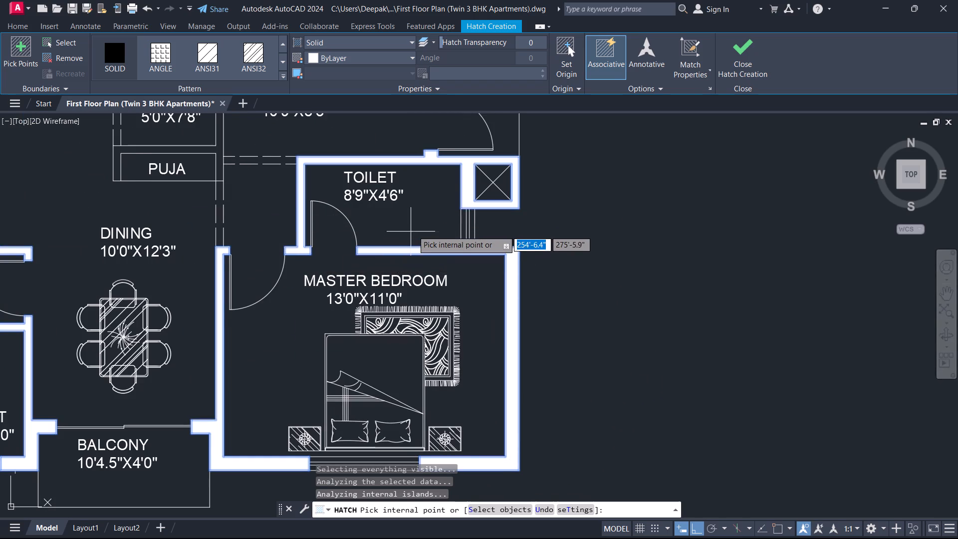
scroll(413, 231, down, 1)
middle_drag(413, 230, 357, 345)
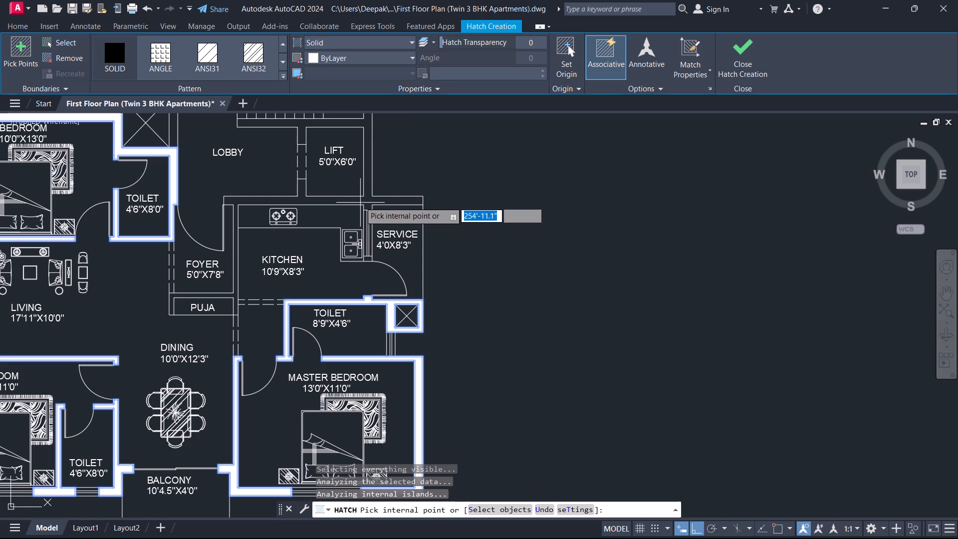
click(368, 201)
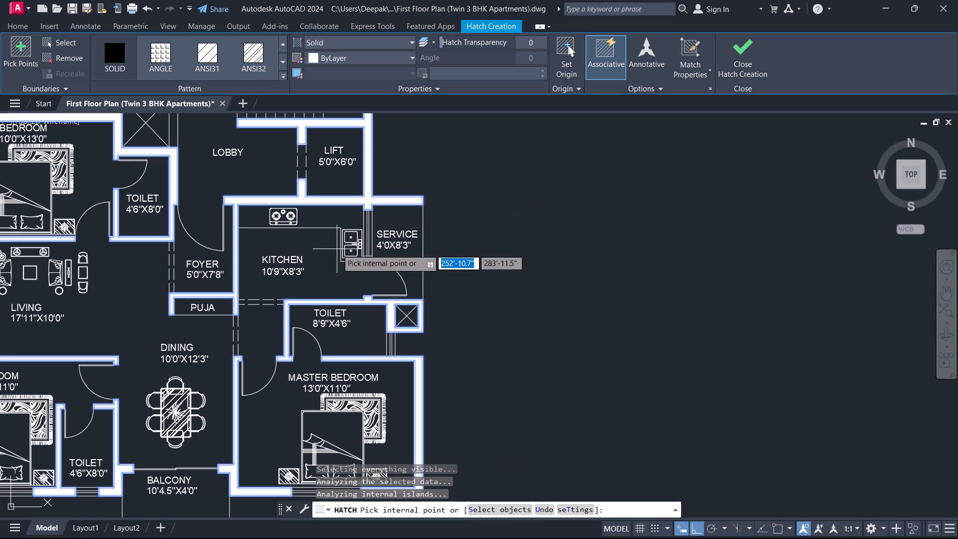
scroll(282, 260, down, 2)
scroll(300, 171, up, 2)
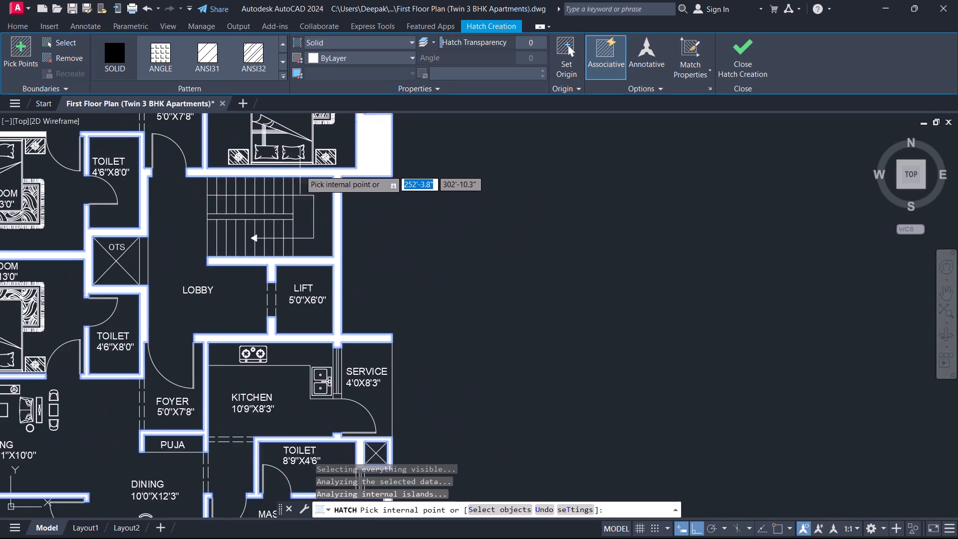
middle_drag(300, 170, 263, 295)
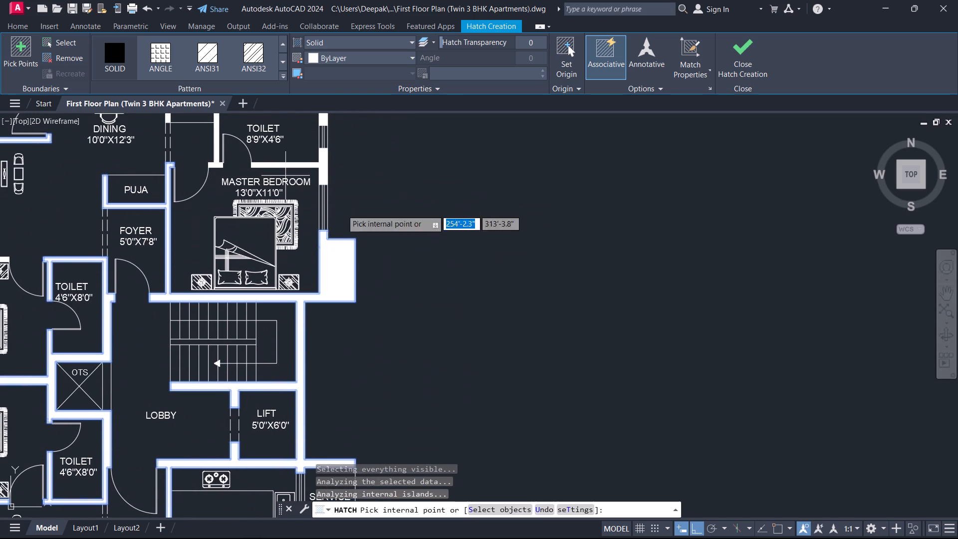
scroll(394, 240, down, 1)
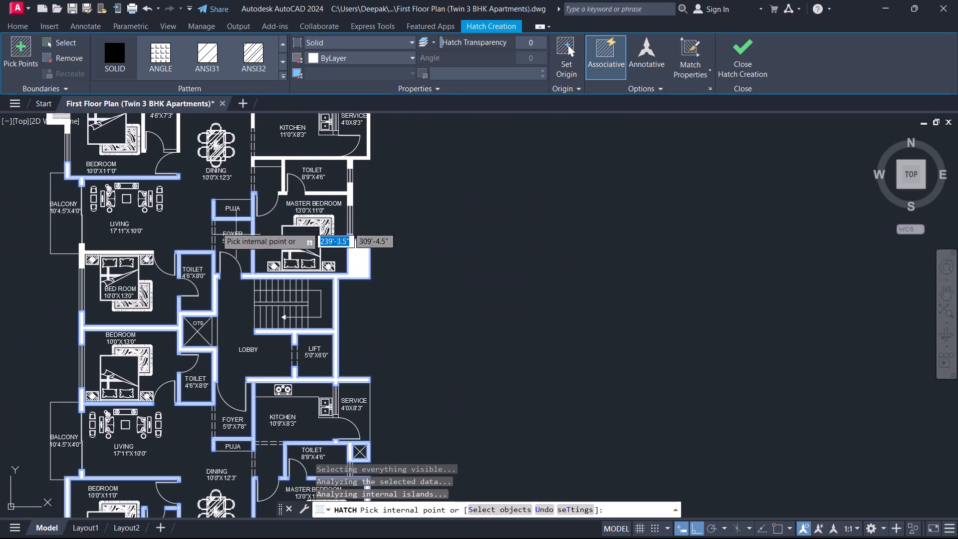
right_click(183, 211)
click(226, 229)
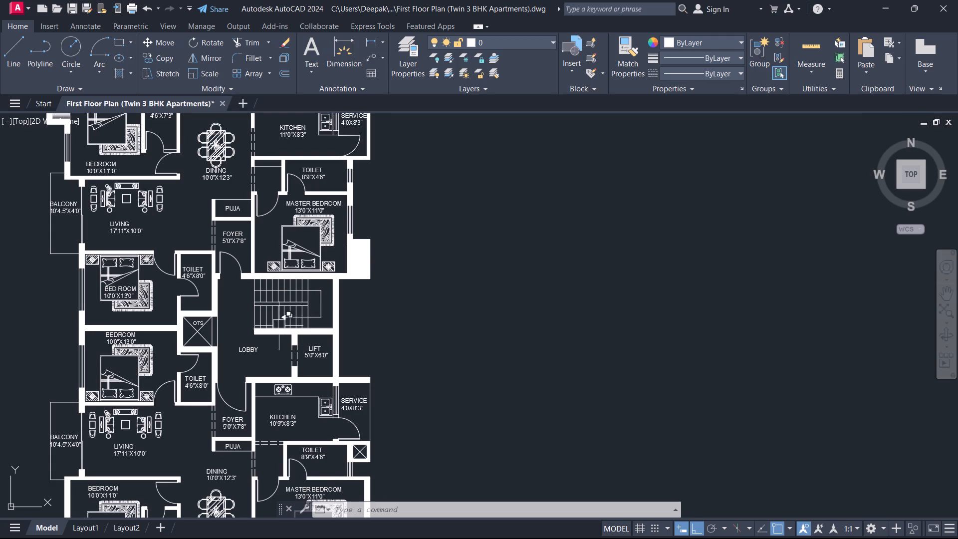
Examine both apartments, the lobby and the staircase for wall pieces that still lack a solid fill.
middle_drag(277, 337, 362, 348)
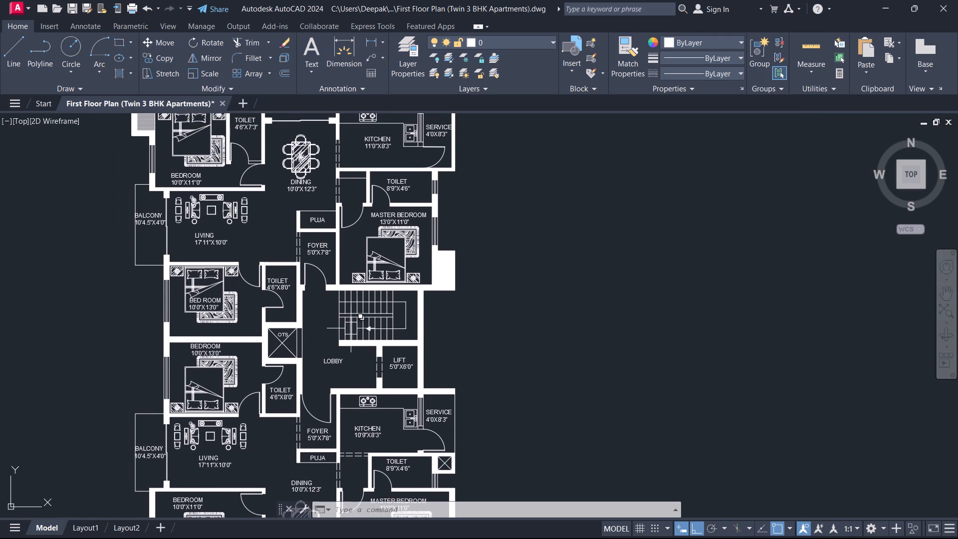
middle_drag(300, 222, 258, 352)
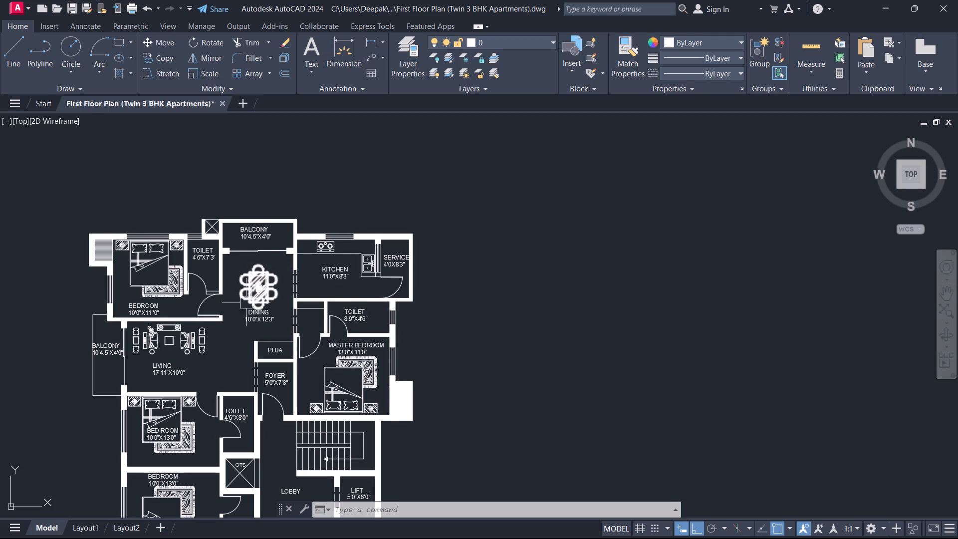
scroll(265, 318, up, 1)
middle_drag(266, 317, 275, 314)
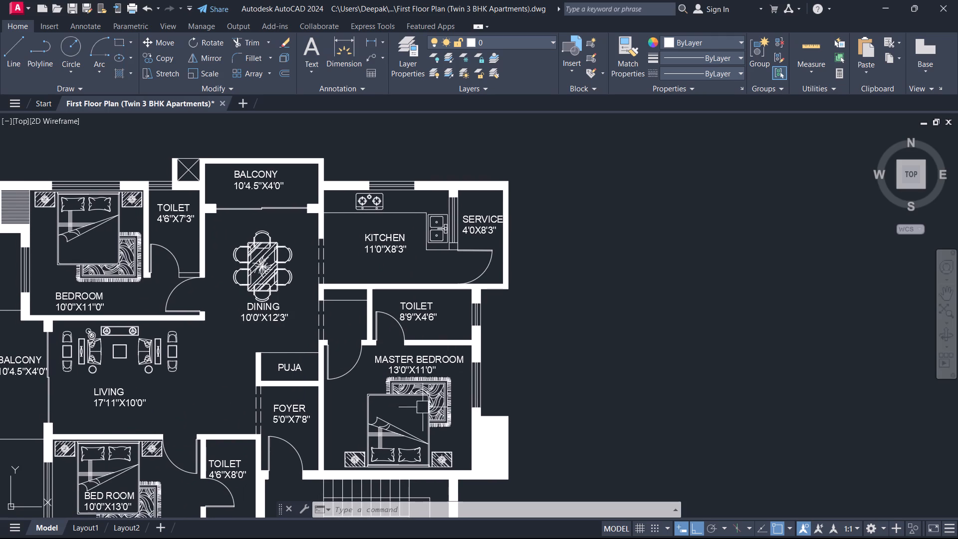
middle_drag(420, 411, 411, 280)
middle_drag(333, 399, 364, 312)
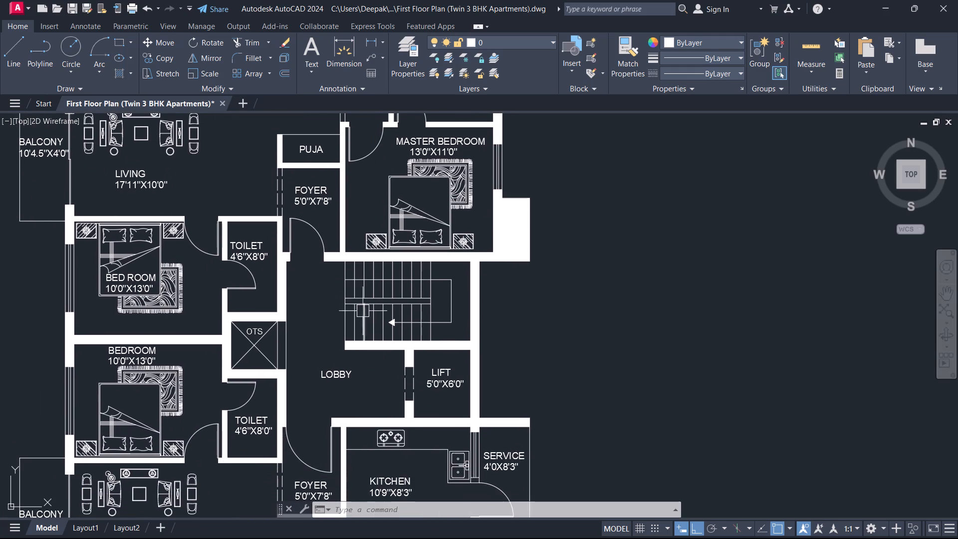
scroll(262, 357, up, 1)
scroll(231, 347, down, 2)
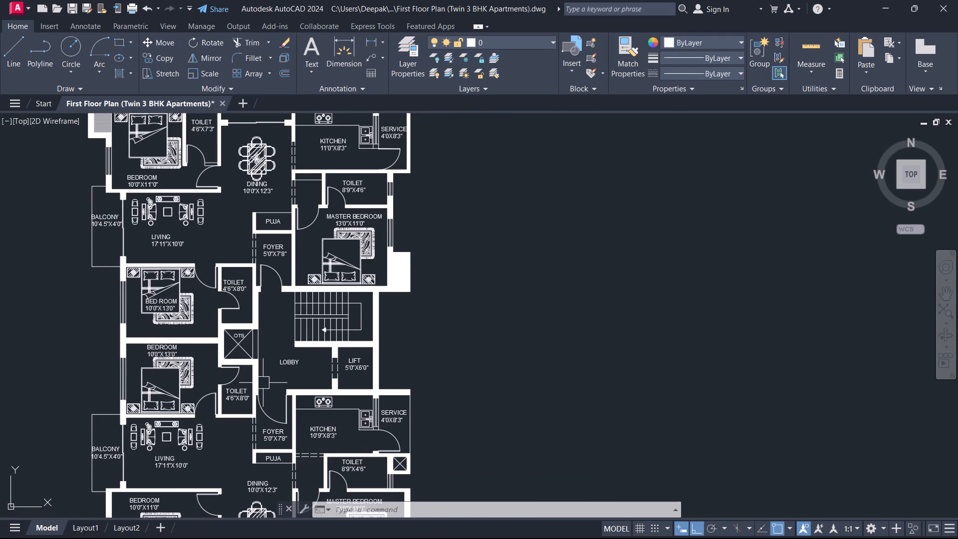
middle_drag(272, 385, 296, 264)
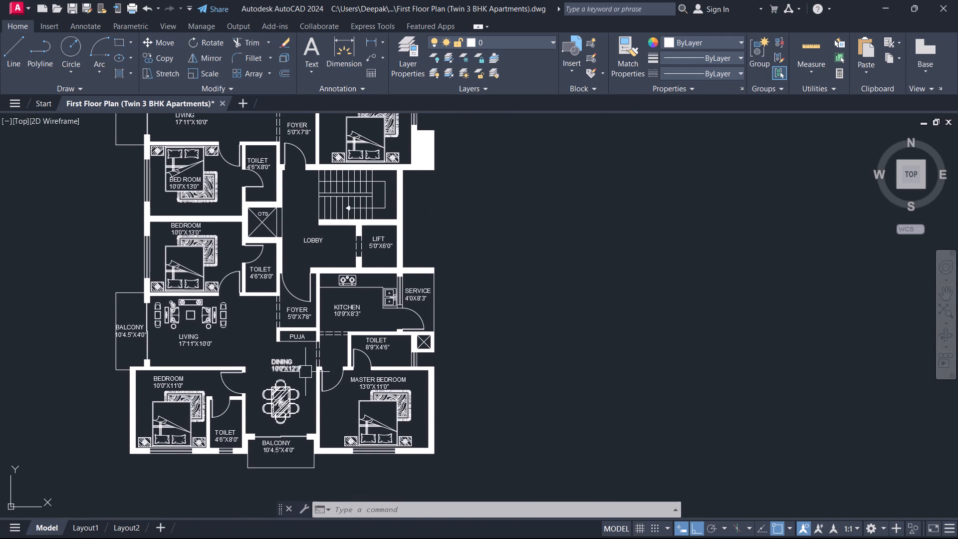
middle_drag(292, 334, 290, 303)
scroll(290, 303, up, 1)
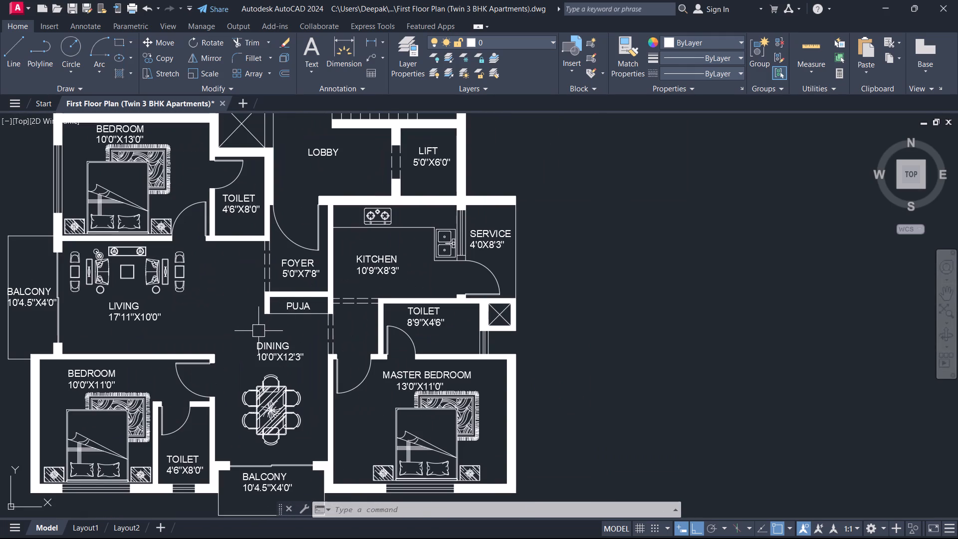
middle_drag(270, 349, 266, 317)
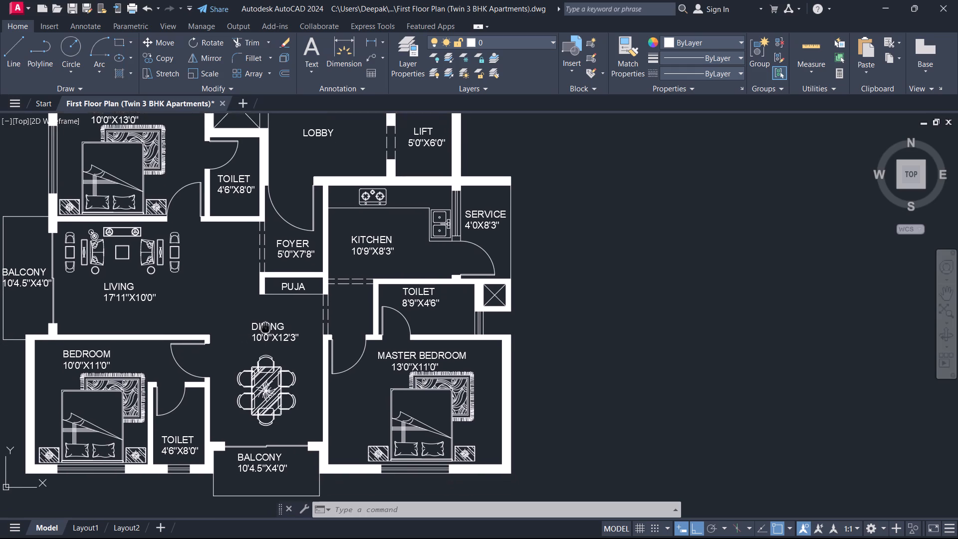
middle_drag(266, 317, 265, 303)
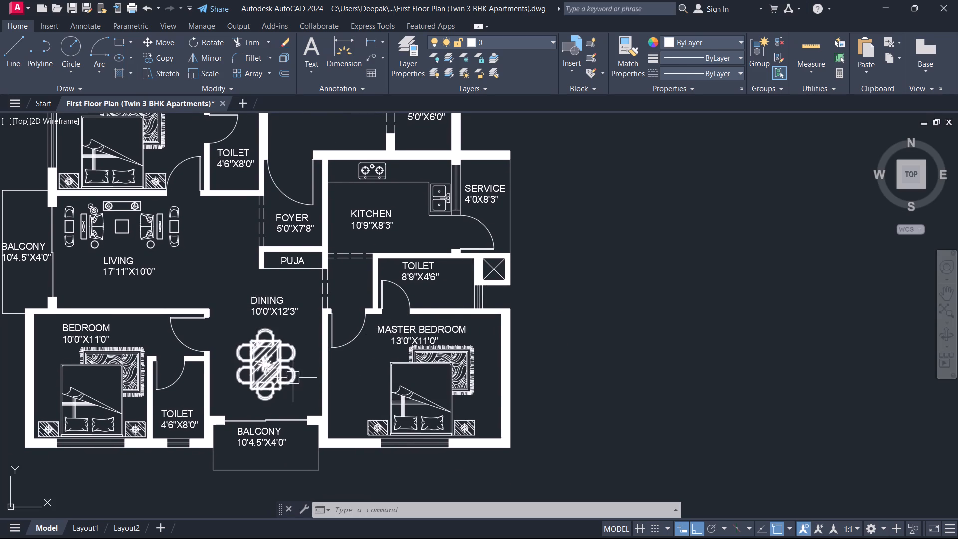
Fill the small wall piece between the lower kitchen's window and the service area door with a new Solid hatch.
middle_drag(293, 378, 356, 394)
scroll(514, 272, up, 1)
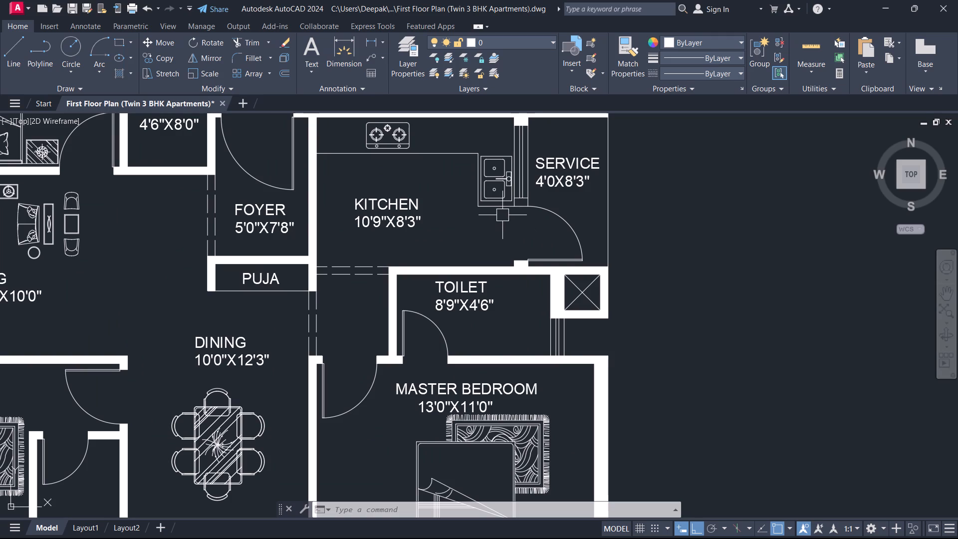
text(H)
key(space)
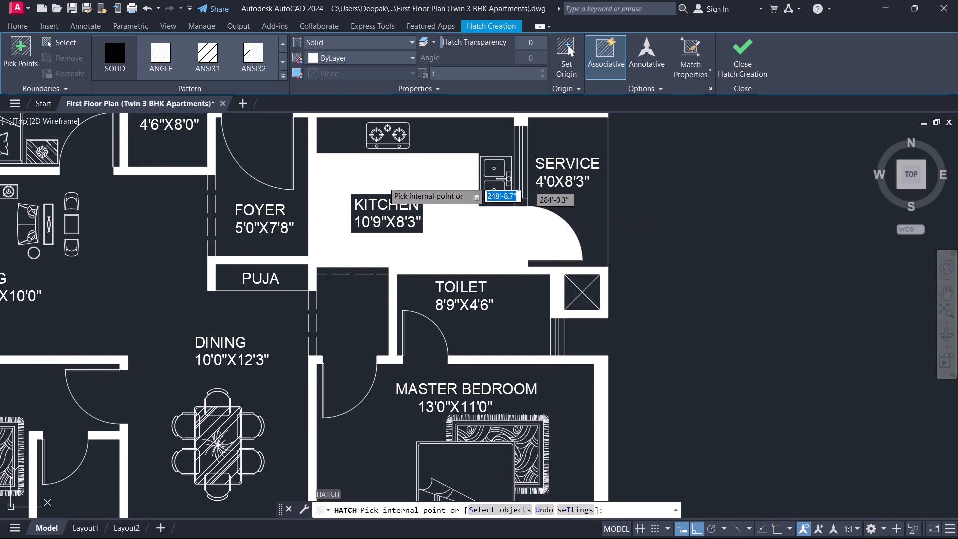
click(522, 201)
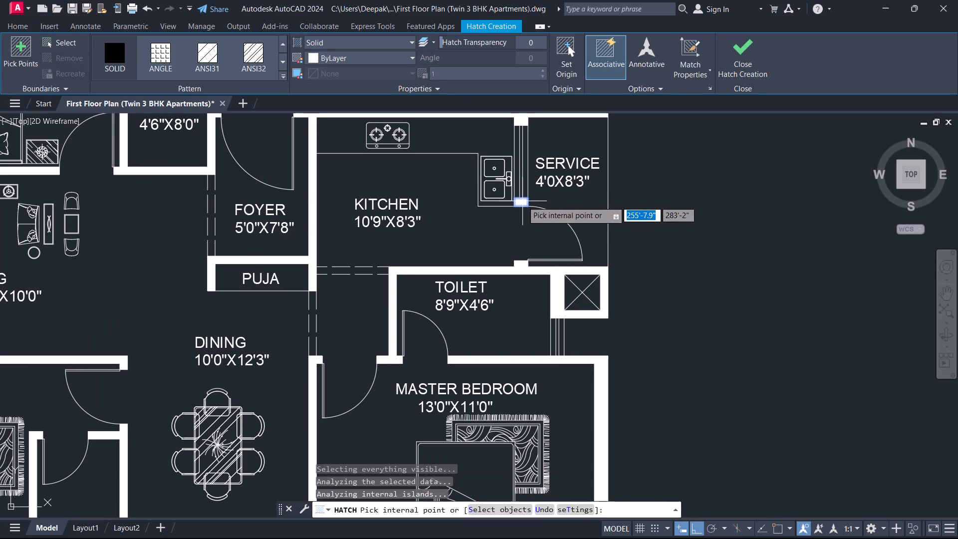
scroll(407, 226, down, 1)
middle_drag(406, 226, 529, 361)
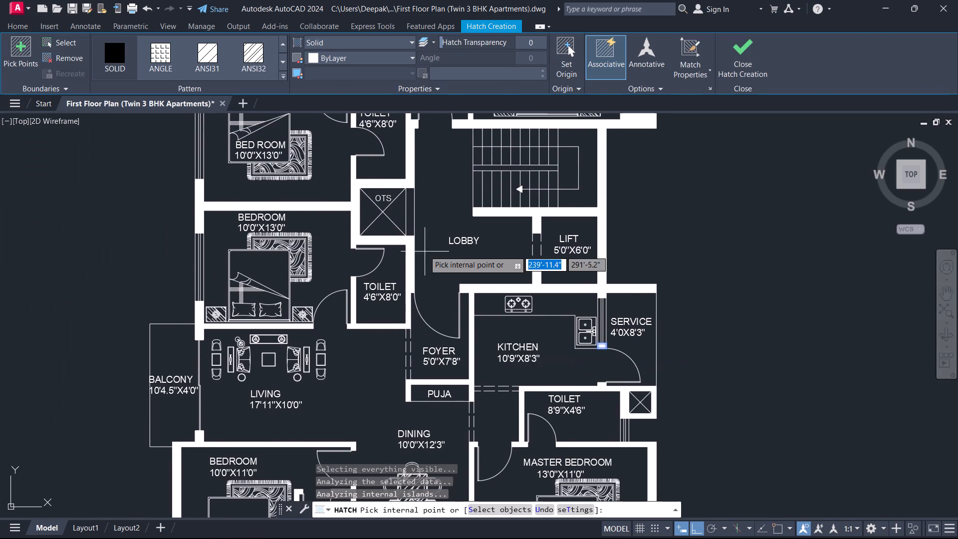
middle_drag(370, 232, 427, 392)
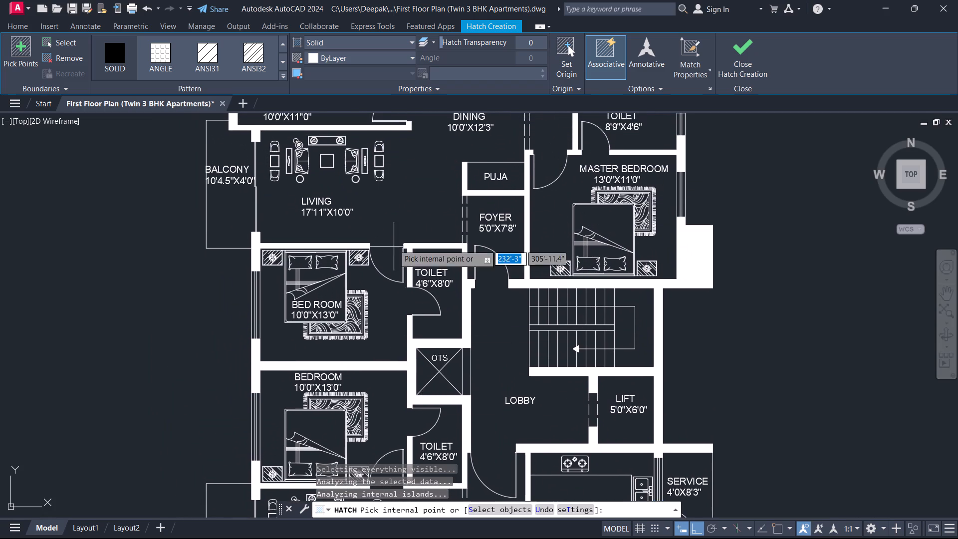
middle_drag(384, 211, 366, 351)
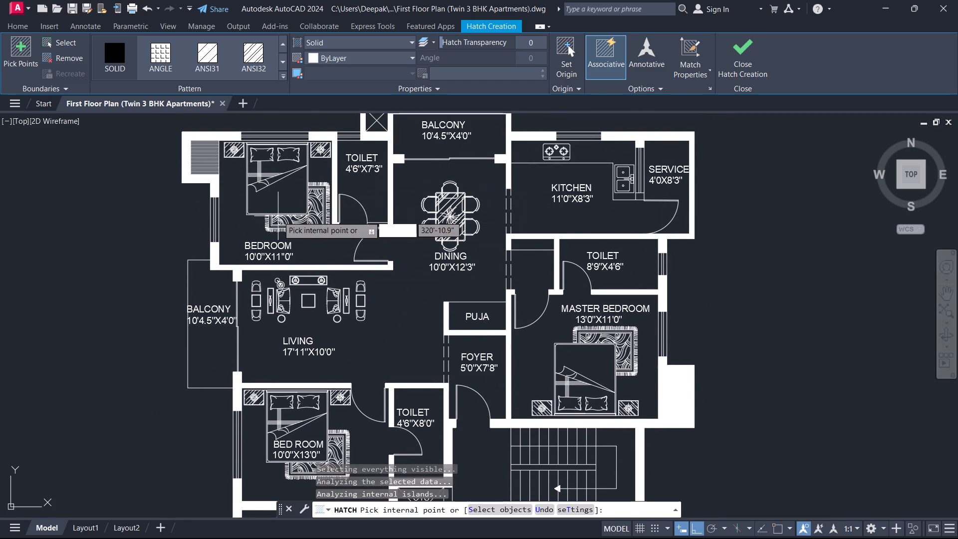
scroll(348, 266, down, 1)
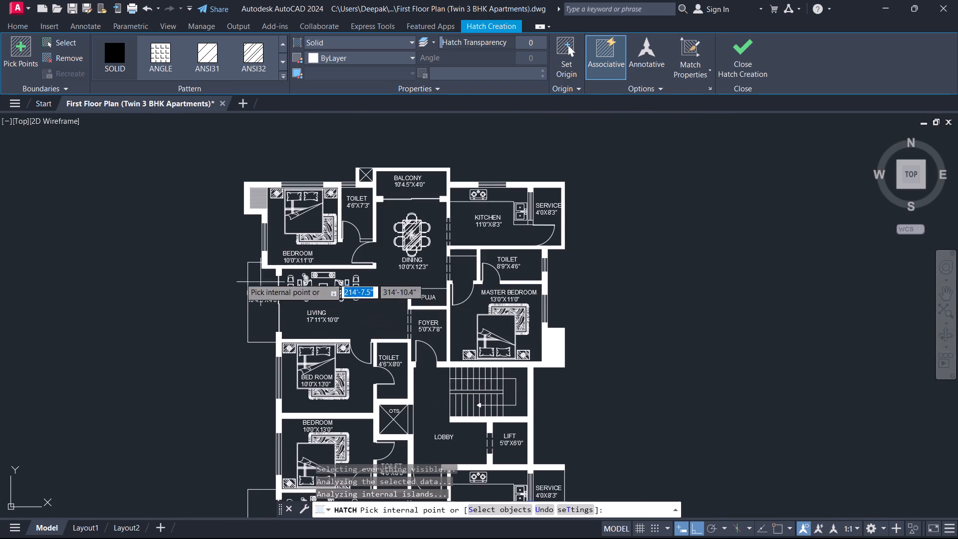
right_click(215, 272)
click(246, 293)
Start a plot of the model, centre it on the paper and set the plot area to a window enclosing the whole floor plan.
scroll(289, 276, down, 1)
middle_drag(302, 283, 330, 203)
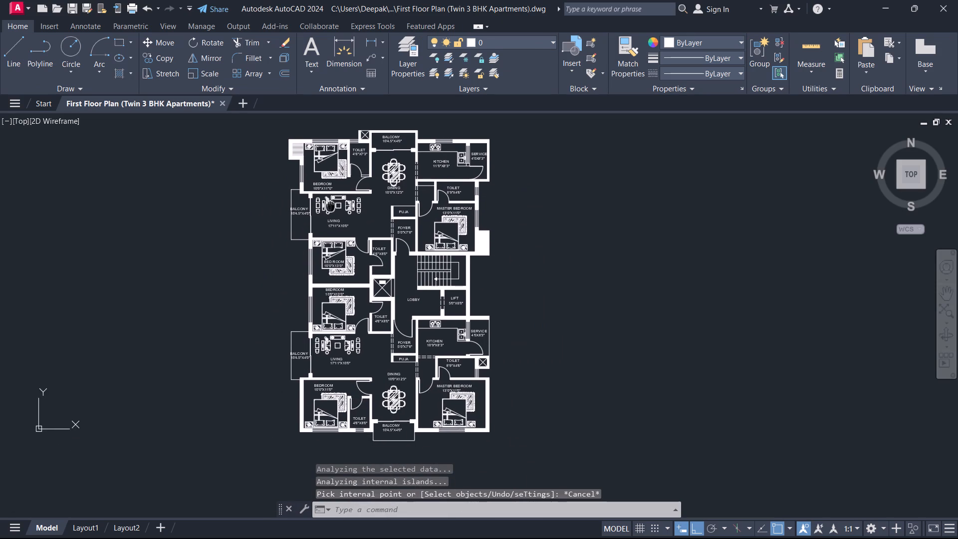
middle_drag(330, 203, 330, 222)
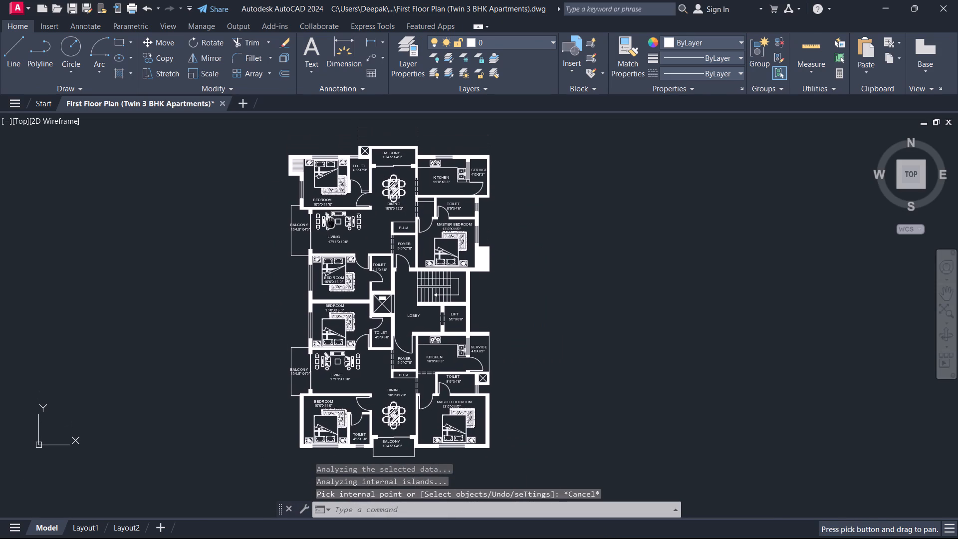
text(DW)
key(space)
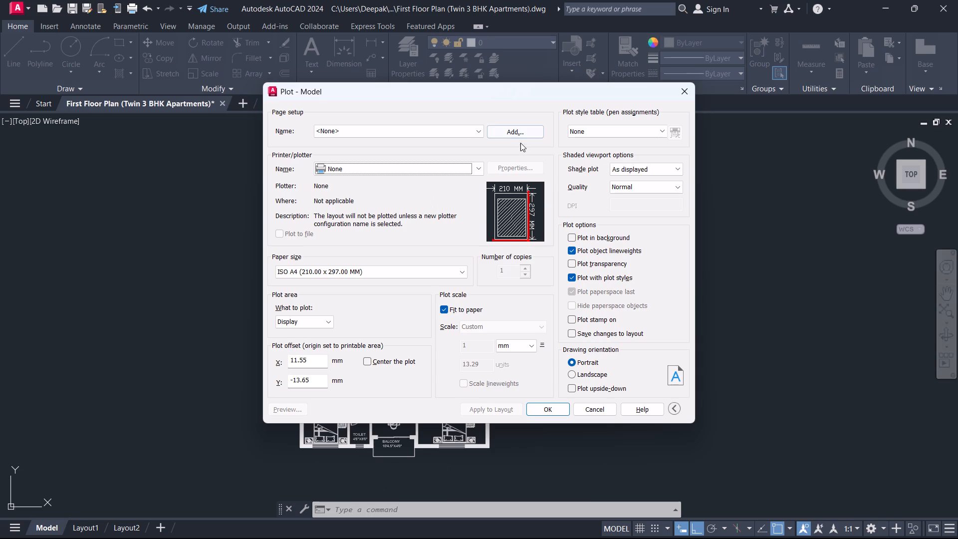
click(363, 359)
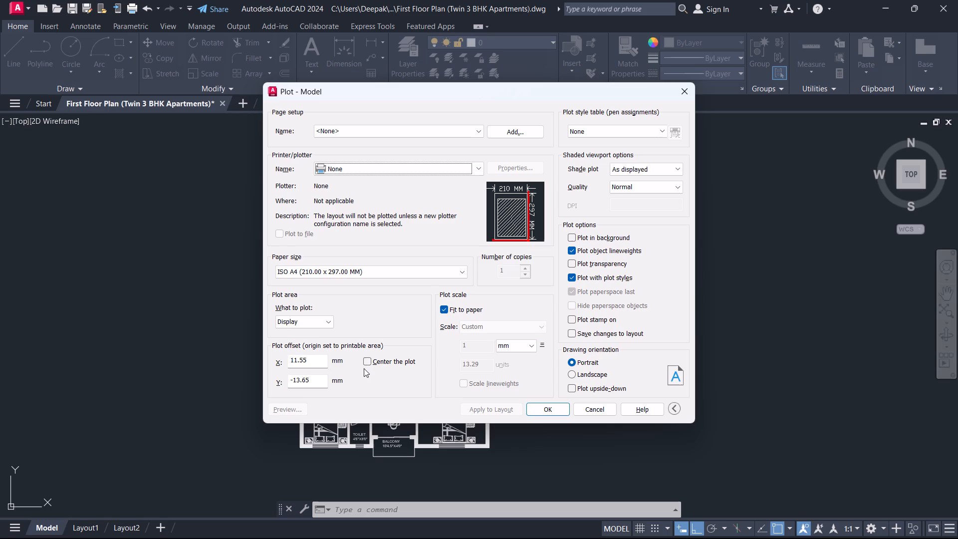
click(365, 364)
click(326, 319)
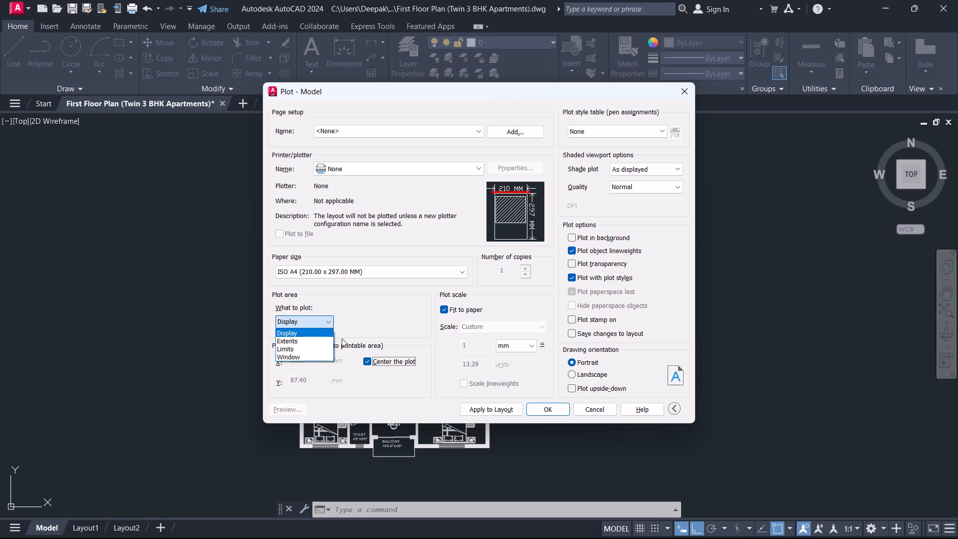
click(316, 355)
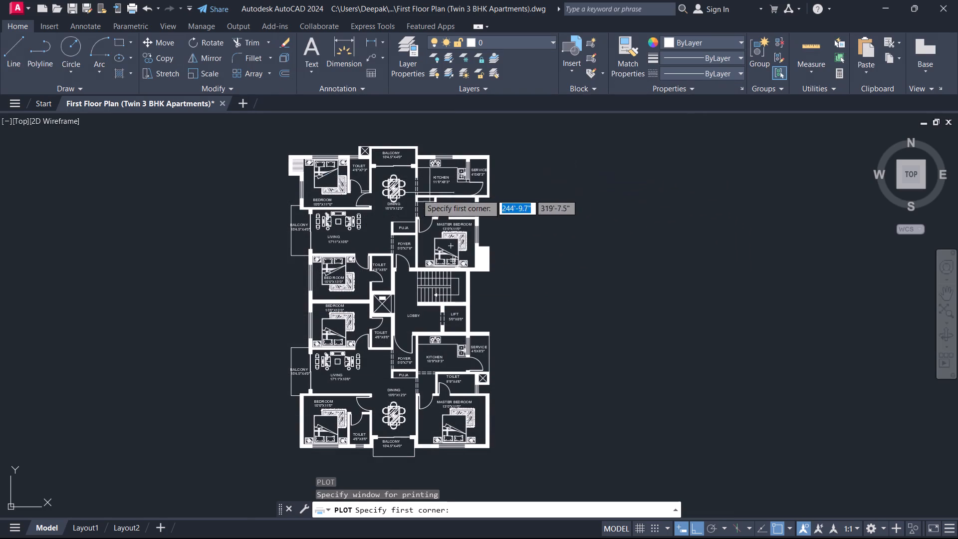
click(269, 136)
middle_drag(514, 393, 493, 316)
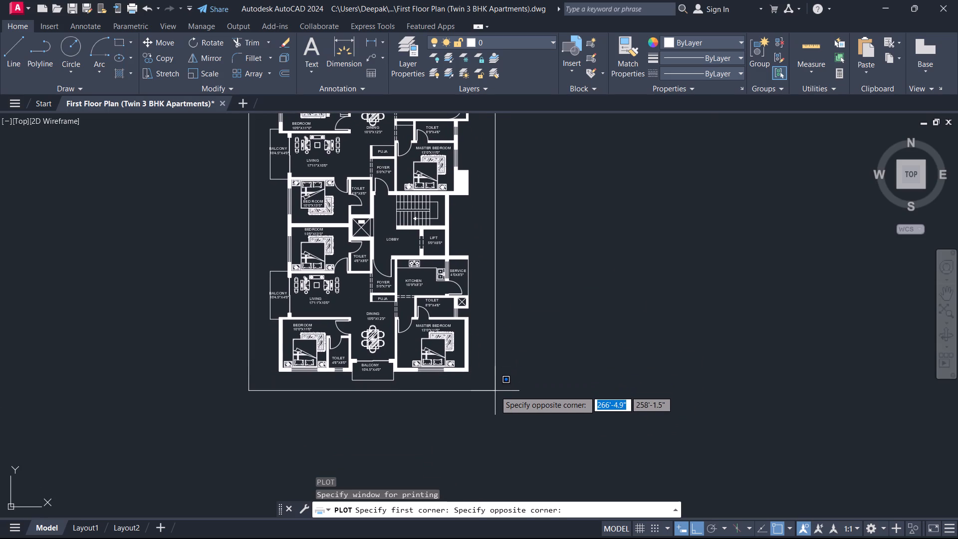
click(495, 391)
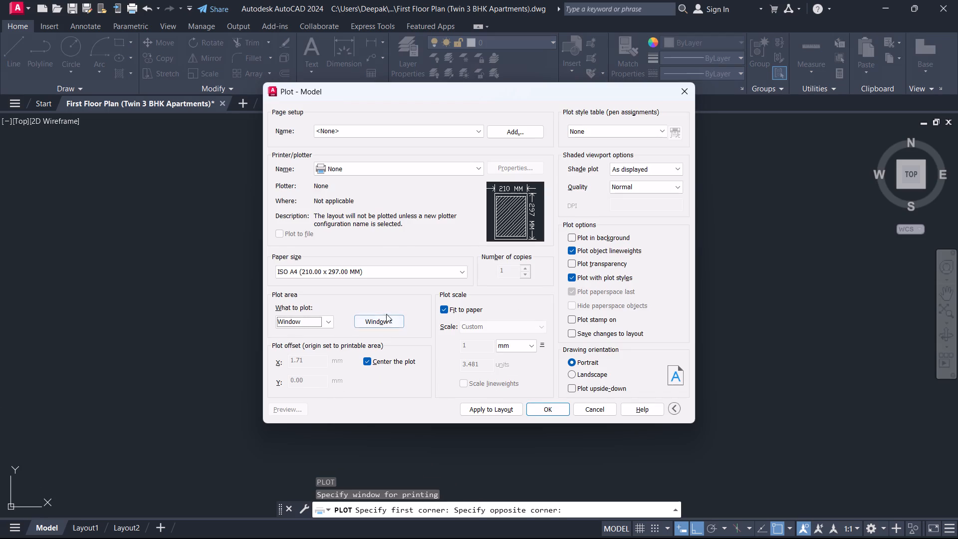
Set the plotter to DWG To PDF.pc3 and the drawing orientation to Landscape.
click(399, 166)
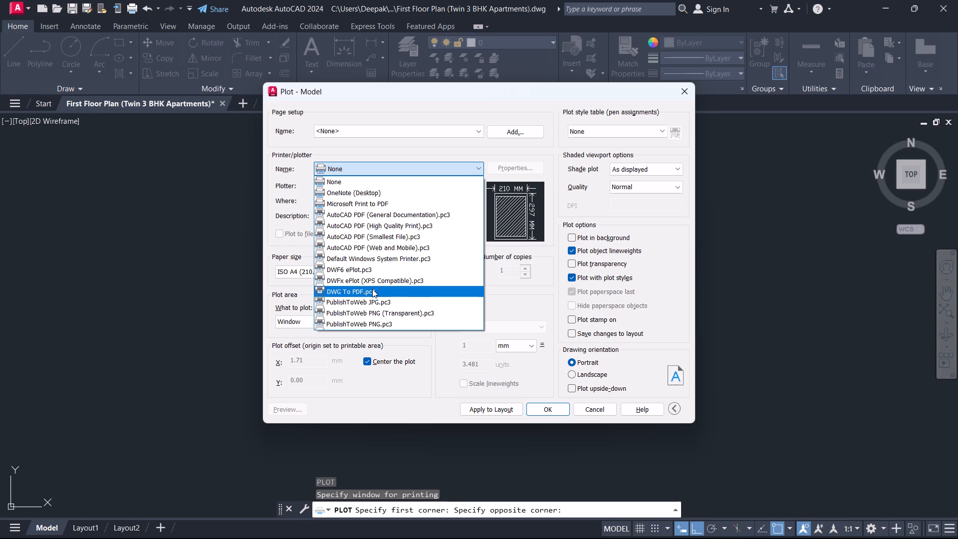
click(372, 289)
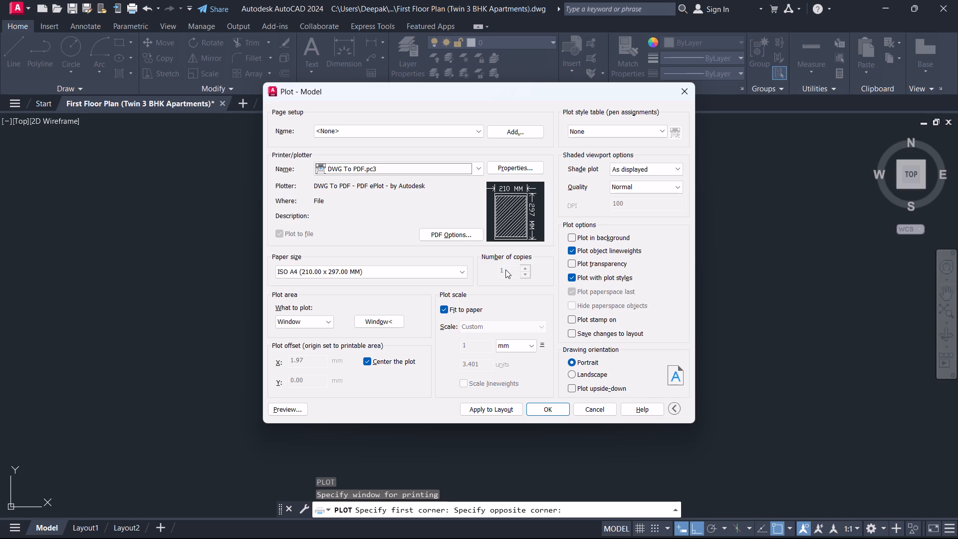
click(573, 374)
Set the drawing orientation to Portrait and the shade plot to Legacy wireframe, and apply these plot settings to the layout.
click(574, 362)
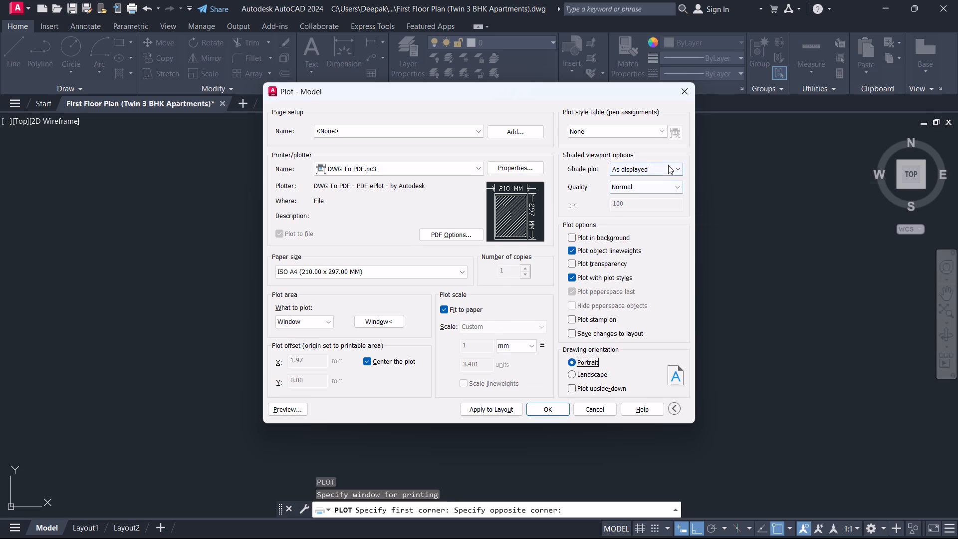
click(654, 183)
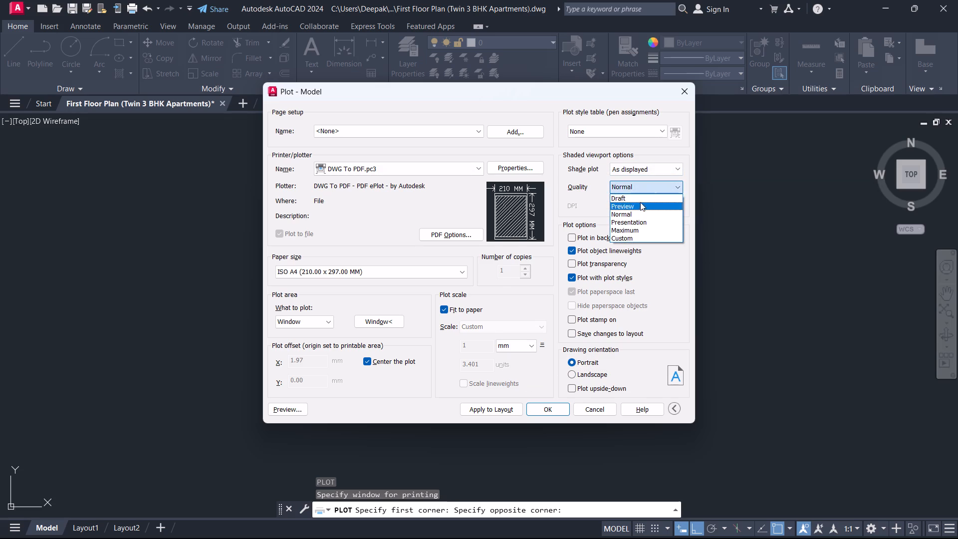
click(640, 189)
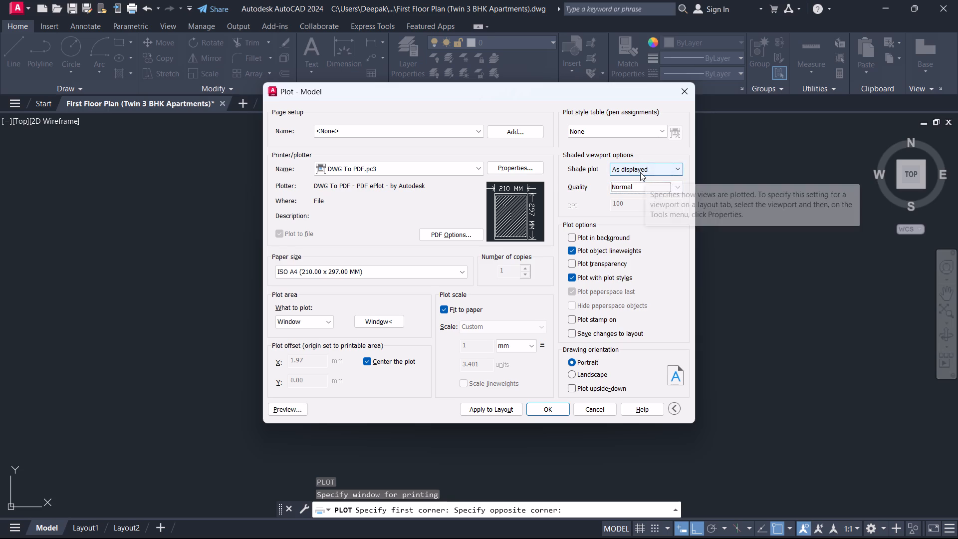
click(640, 172)
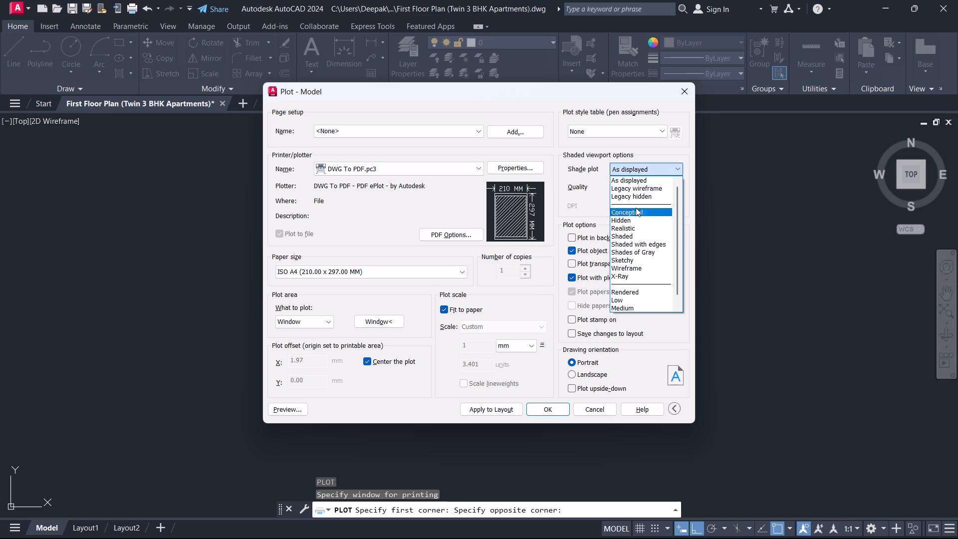
click(652, 187)
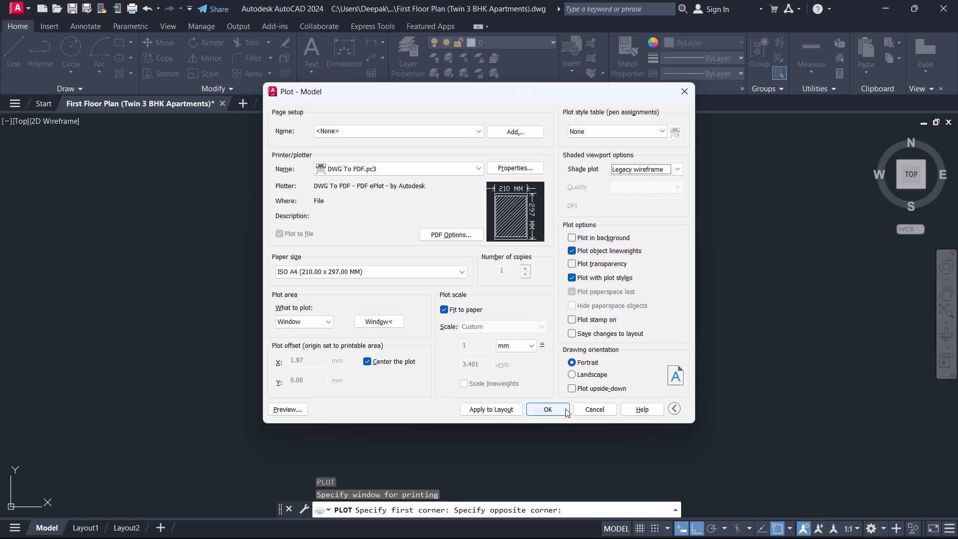
click(507, 414)
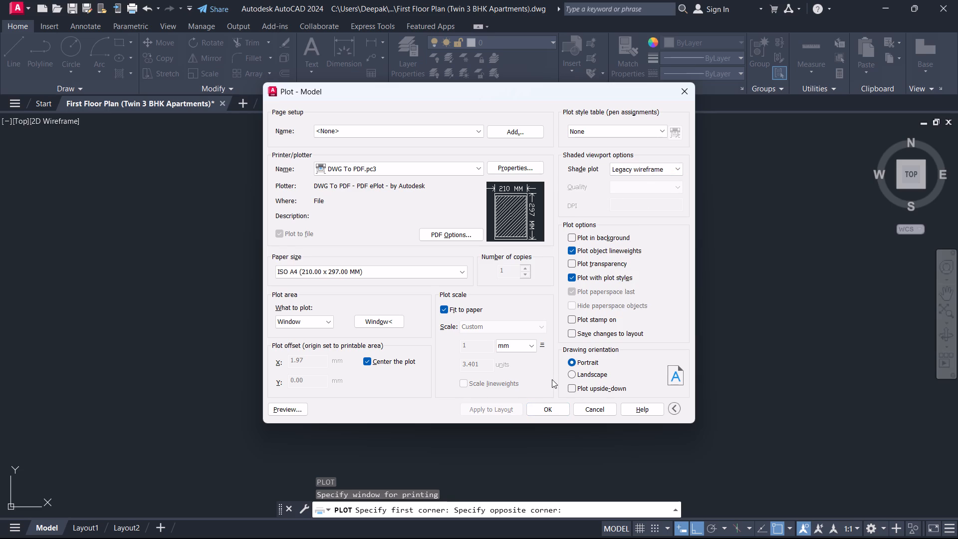
Plot to First Floor Plan (Twin 3 BHK Apartments)-Model.pdf in the Desktop's SYMBIOSIS SOLUTIONS internship folder, and close the resulting PDF.
click(548, 404)
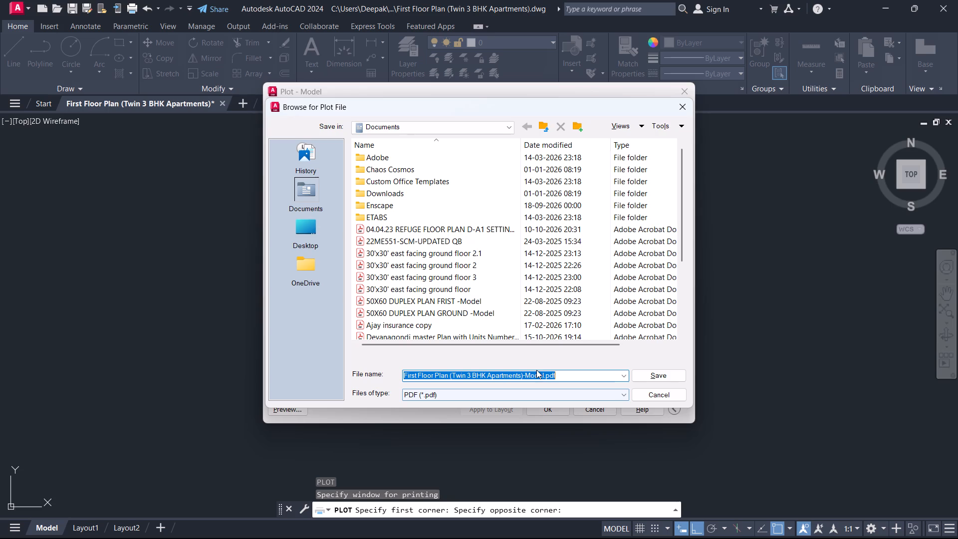
click(308, 258)
click(316, 241)
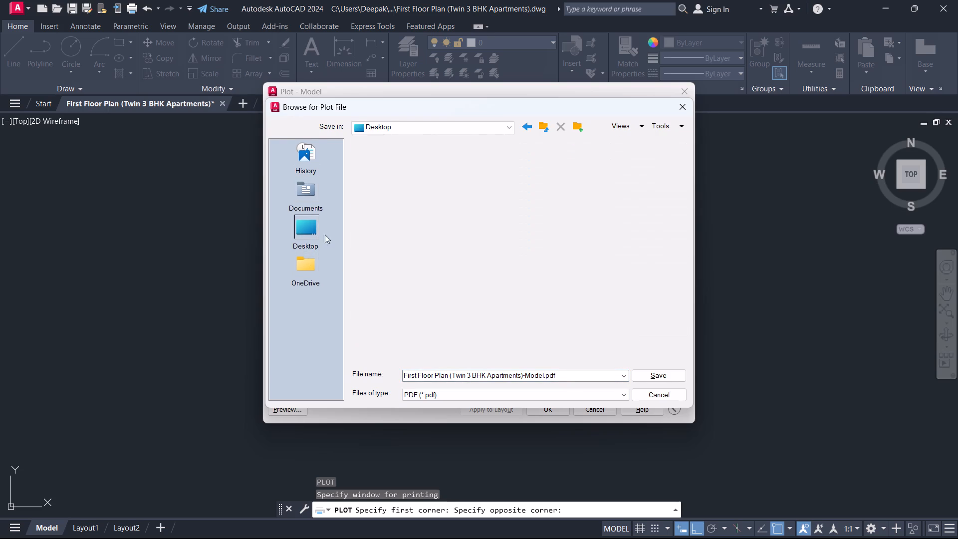
click(410, 273)
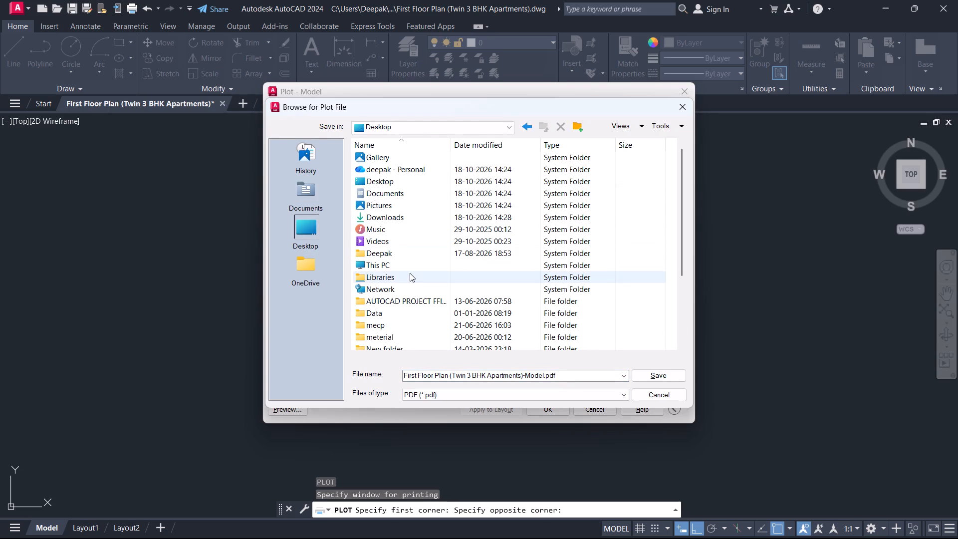
scroll(414, 280, down, 2)
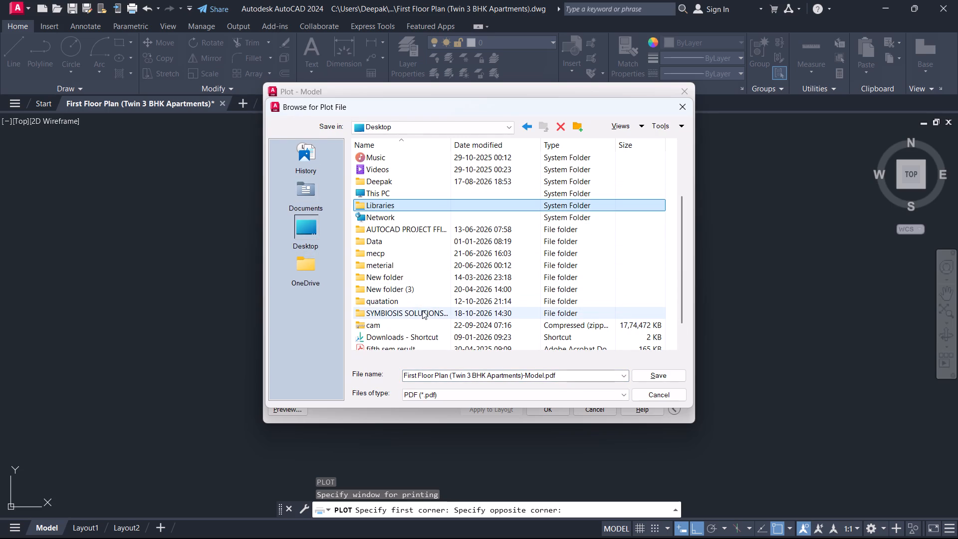
double_click(422, 311)
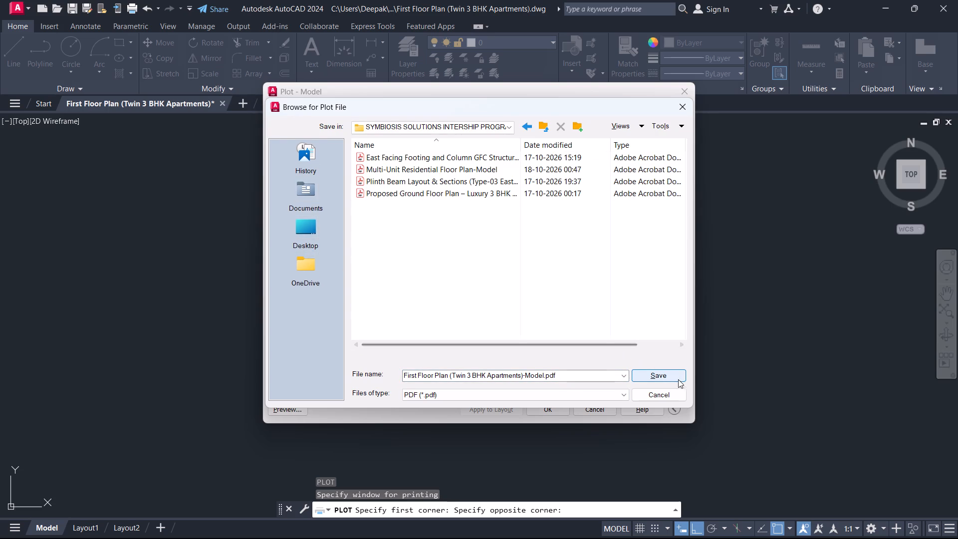
click(676, 376)
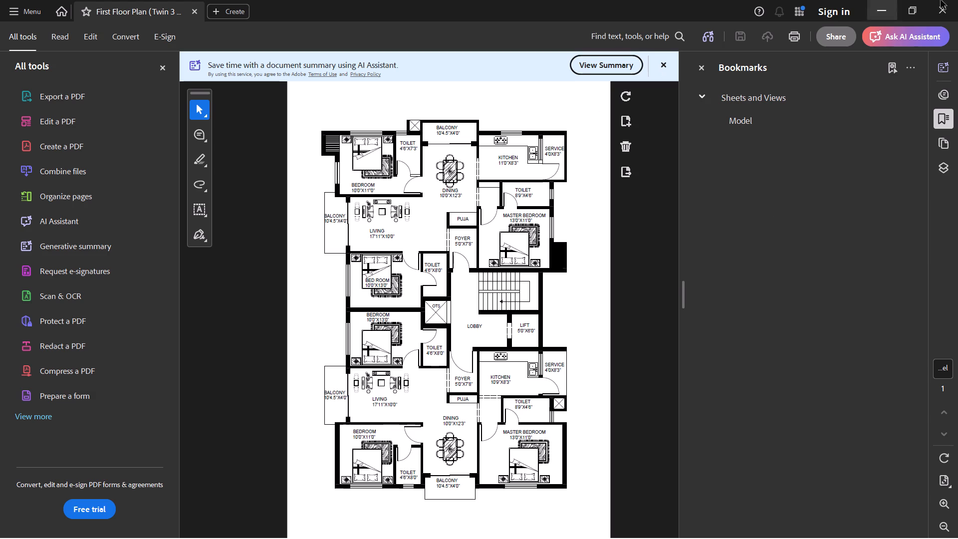
click(957, 0)
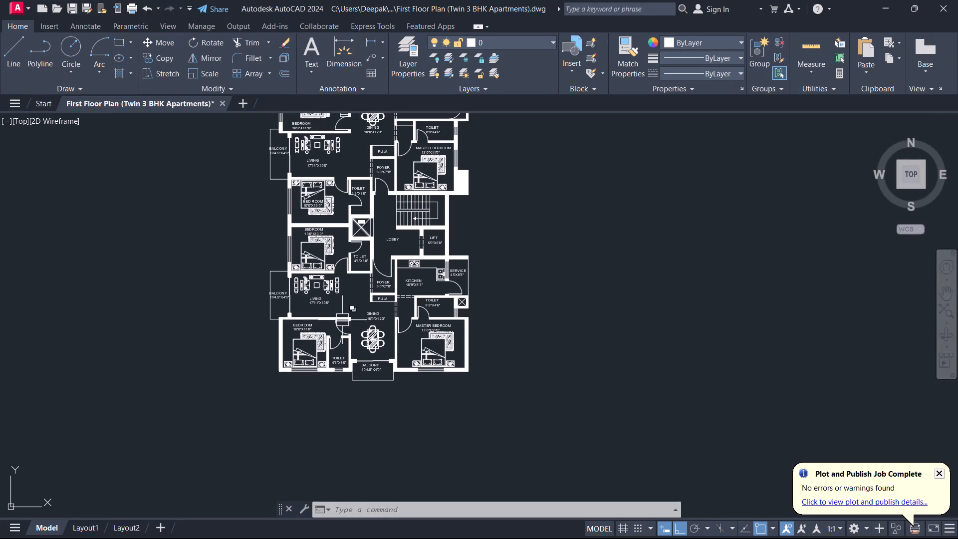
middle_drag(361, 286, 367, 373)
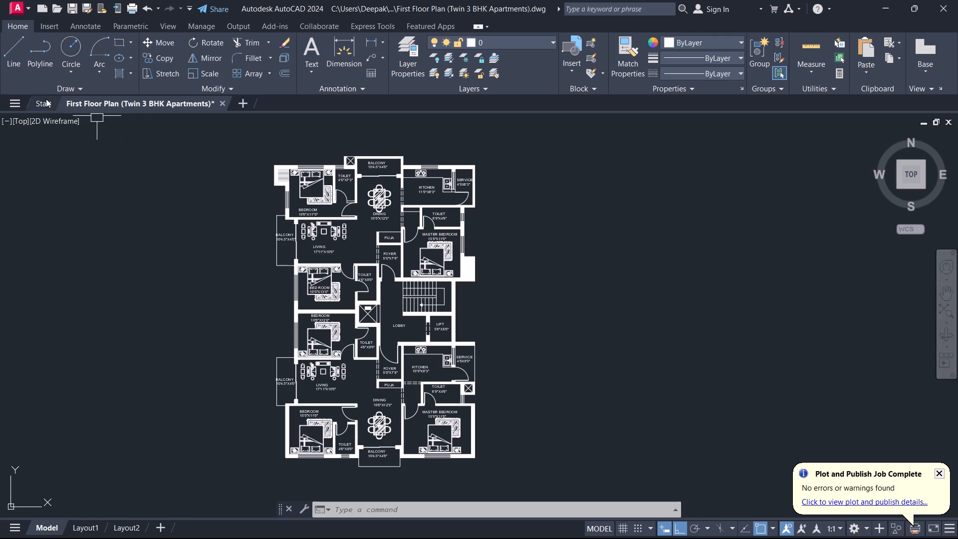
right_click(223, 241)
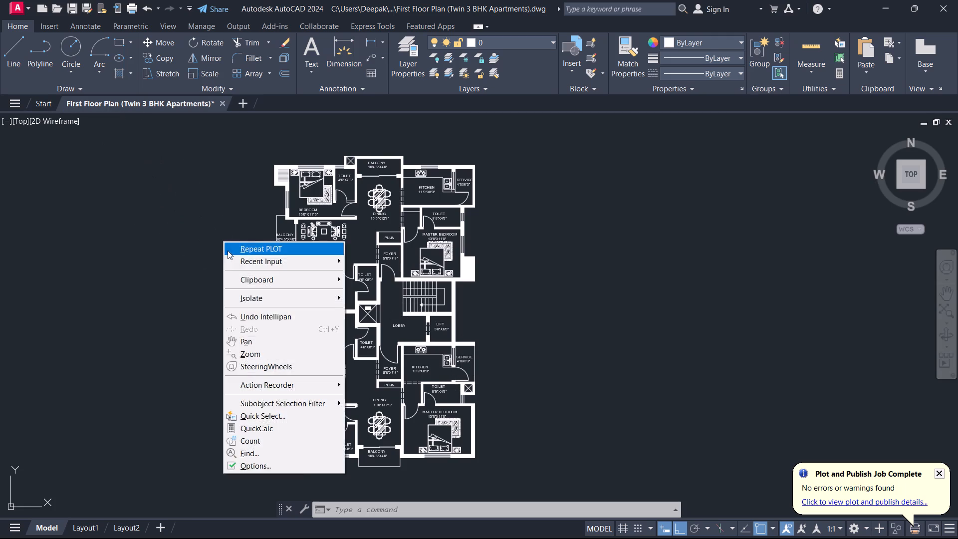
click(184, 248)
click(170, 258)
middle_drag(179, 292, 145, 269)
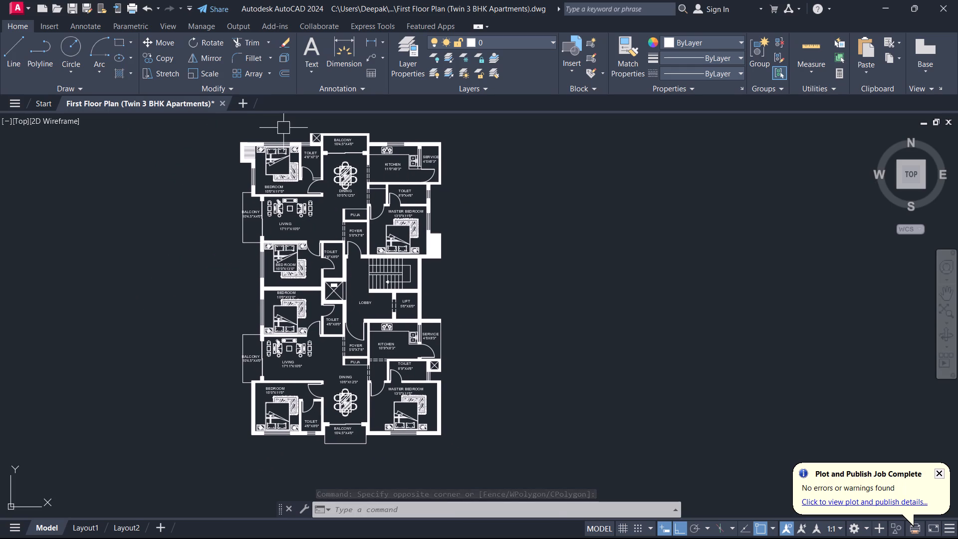
Select the solid wall hatches across both apartments, including the small piece by the lower kitchen, and set their colour to 122,175,223.
scroll(287, 126, up, 5)
click(453, 232)
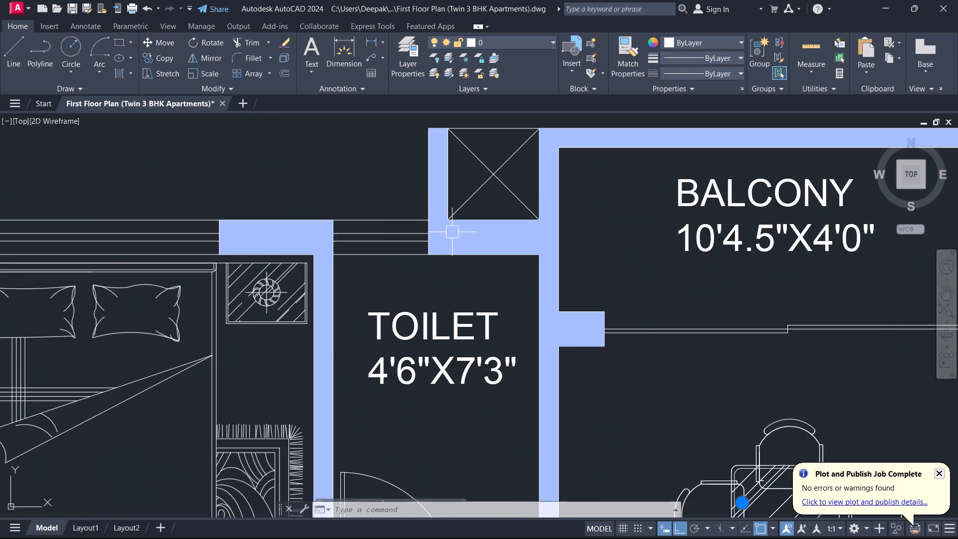
scroll(425, 257, down, 7)
scroll(422, 356, down, 1)
scroll(422, 358, up, 1)
scroll(422, 358, down, 1)
scroll(515, 411, down, 4)
middle_drag(515, 411, 409, 171)
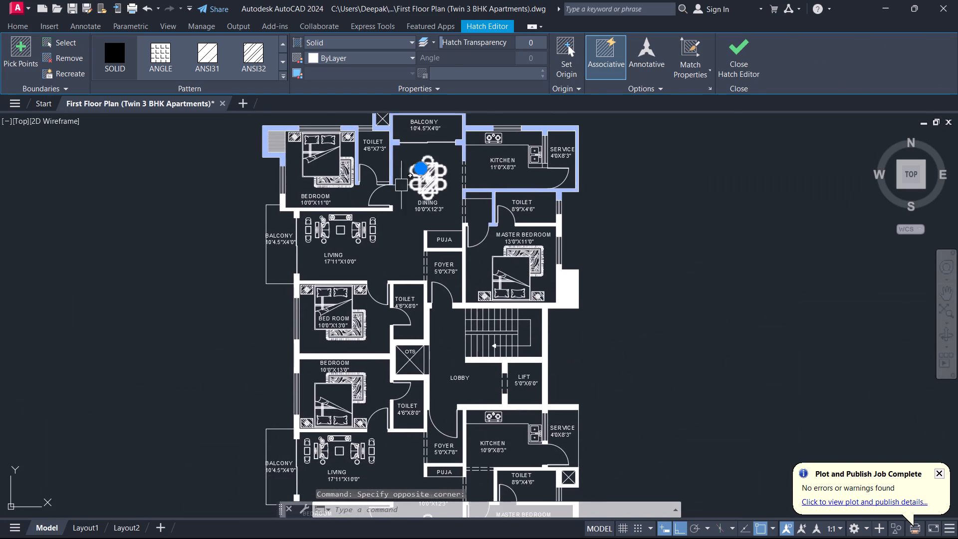
scroll(321, 222, up, 1)
scroll(267, 203, up, 4)
click(238, 202)
scroll(427, 243, up, 1)
scroll(427, 244, down, 1)
scroll(430, 250, up, 1)
scroll(431, 251, down, 2)
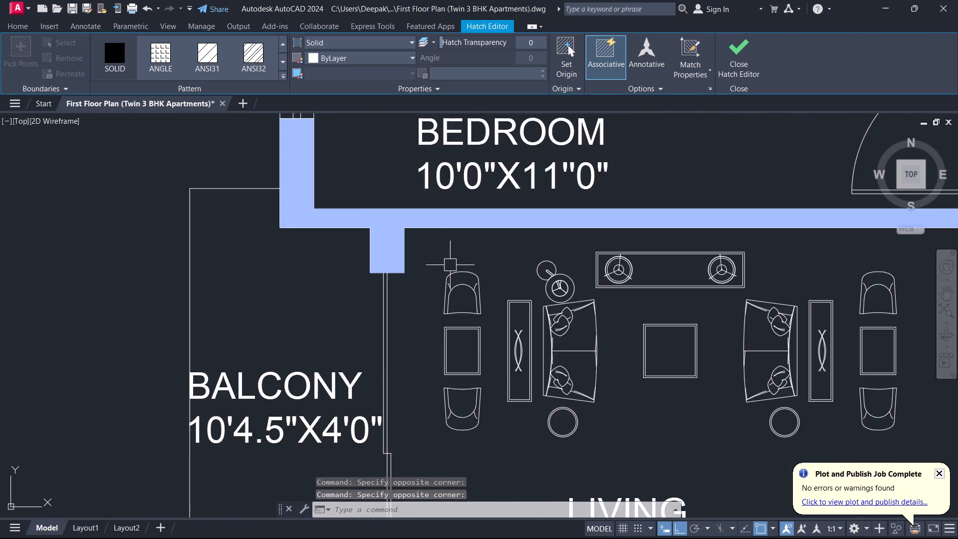
scroll(473, 292, down, 4)
middle_drag(508, 334, 430, 71)
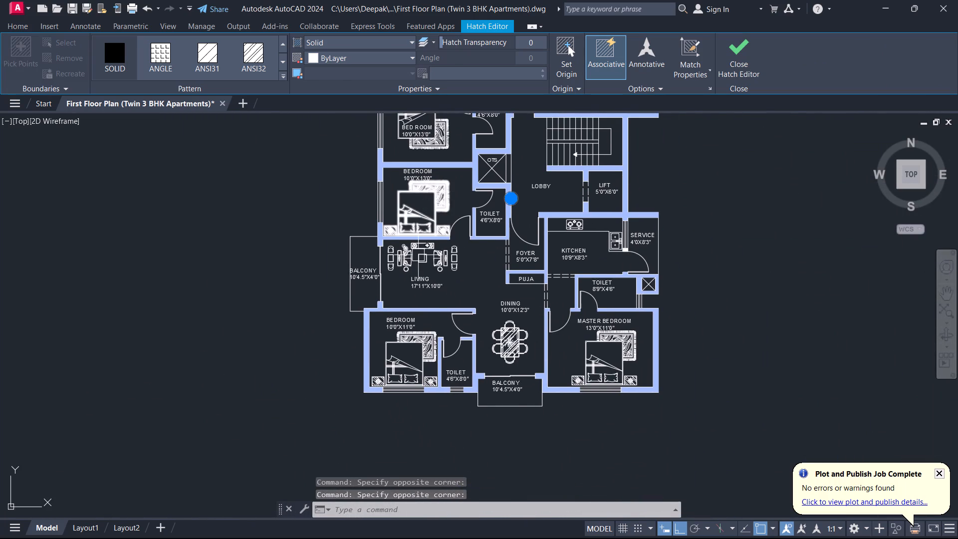
middle_drag(508, 278, 345, 520)
scroll(450, 289, up, 4)
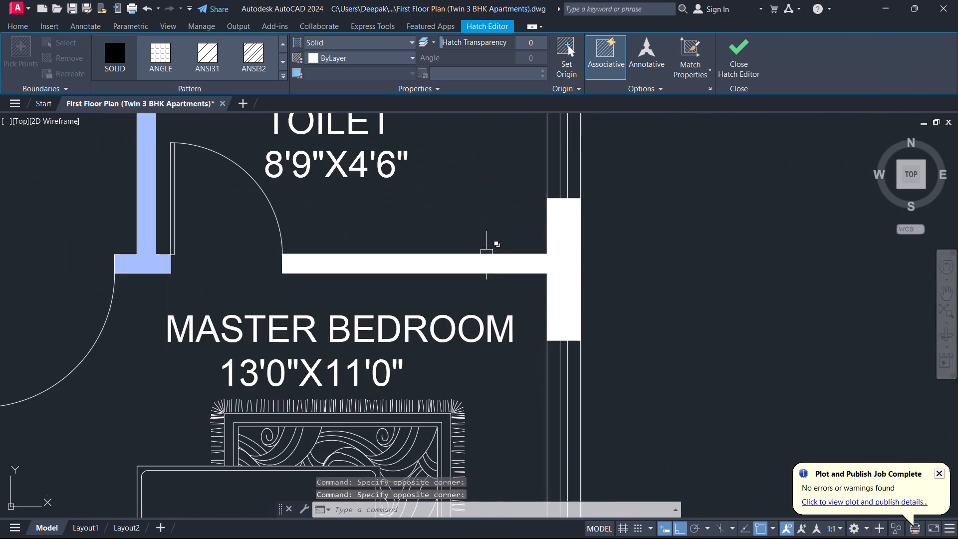
scroll(508, 268, up, 3)
click(573, 258)
scroll(561, 263, down, 6)
scroll(433, 298, up, 1)
scroll(379, 308, down, 1)
scroll(221, 357, down, 6)
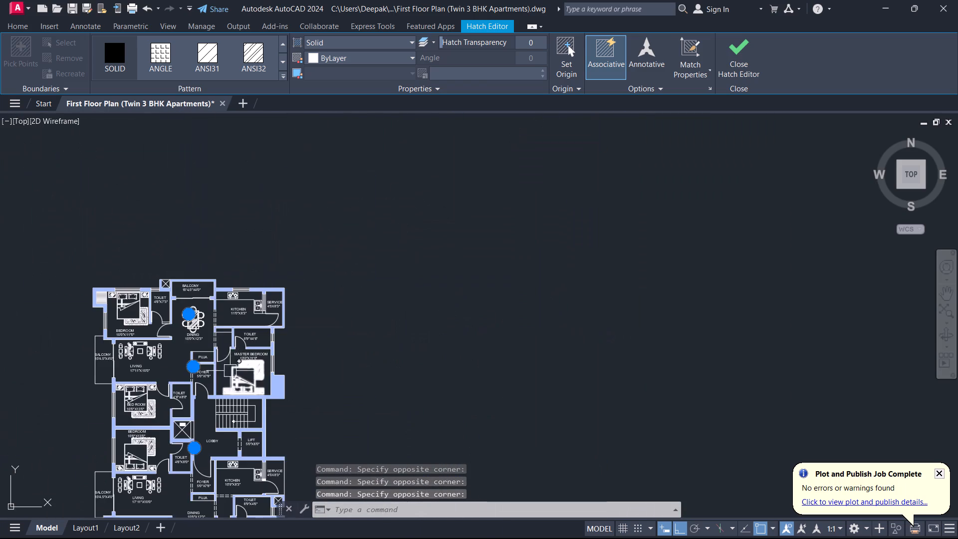
middle_drag(223, 379, 342, 378)
scroll(231, 359, up, 2)
middle_drag(403, 386, 327, 156)
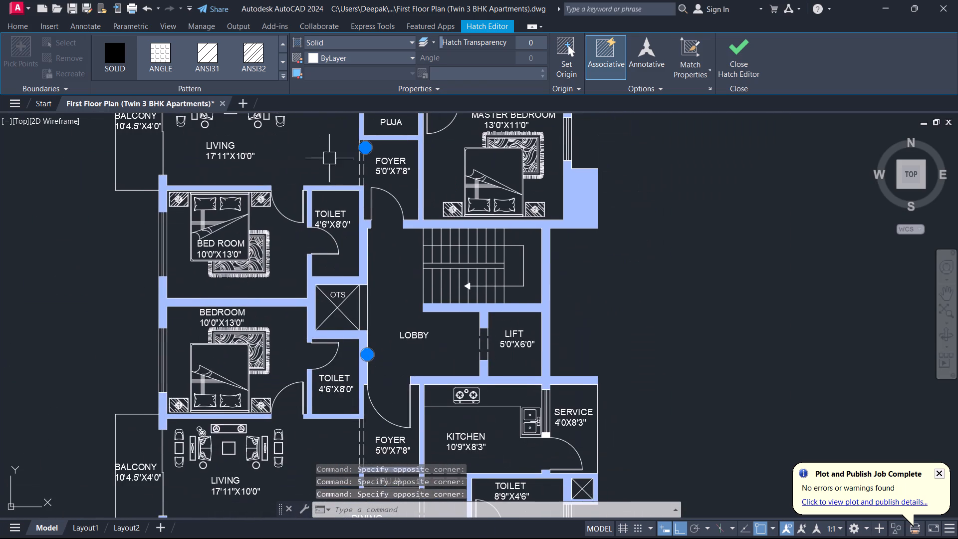
middle_drag(447, 409, 404, 188)
scroll(515, 212, up, 3)
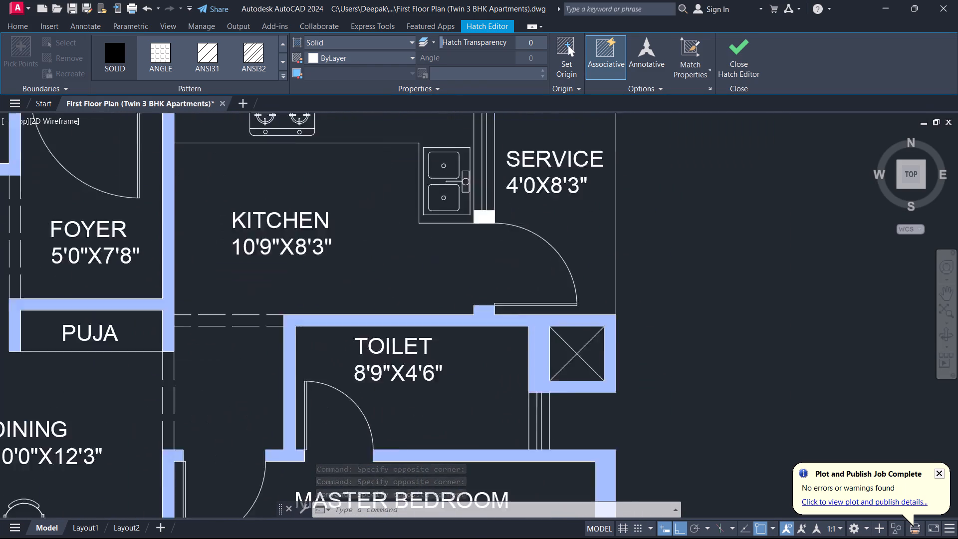
scroll(515, 211, up, 1)
scroll(459, 225, up, 3)
click(399, 229)
scroll(305, 275, down, 4)
scroll(158, 272, down, 3)
middle_drag(107, 274, 330, 217)
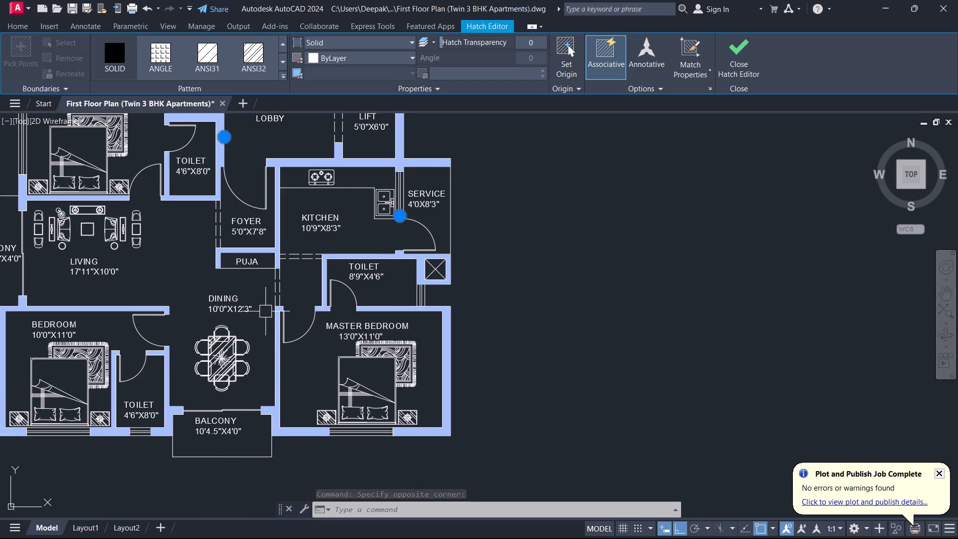
middle_drag(223, 317, 342, 313)
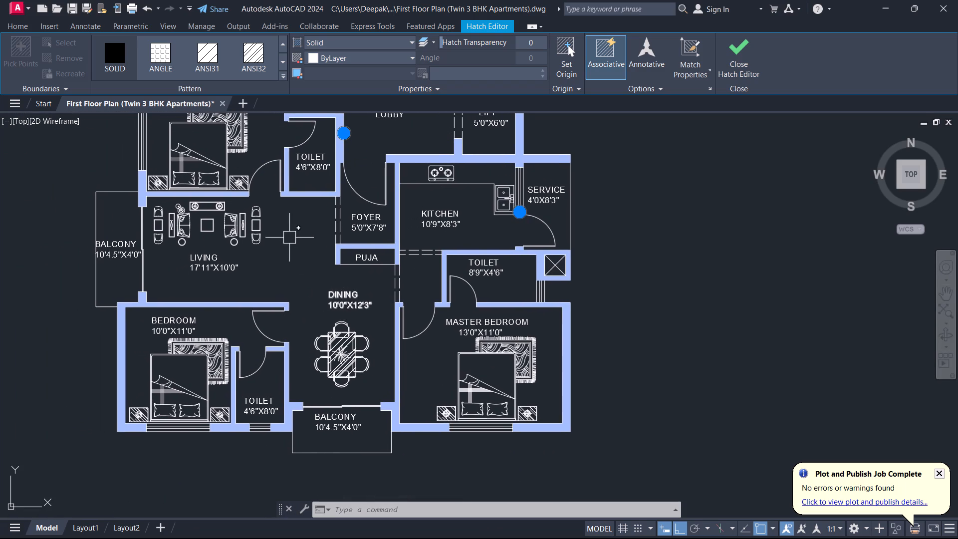
middle_drag(291, 239, 306, 293)
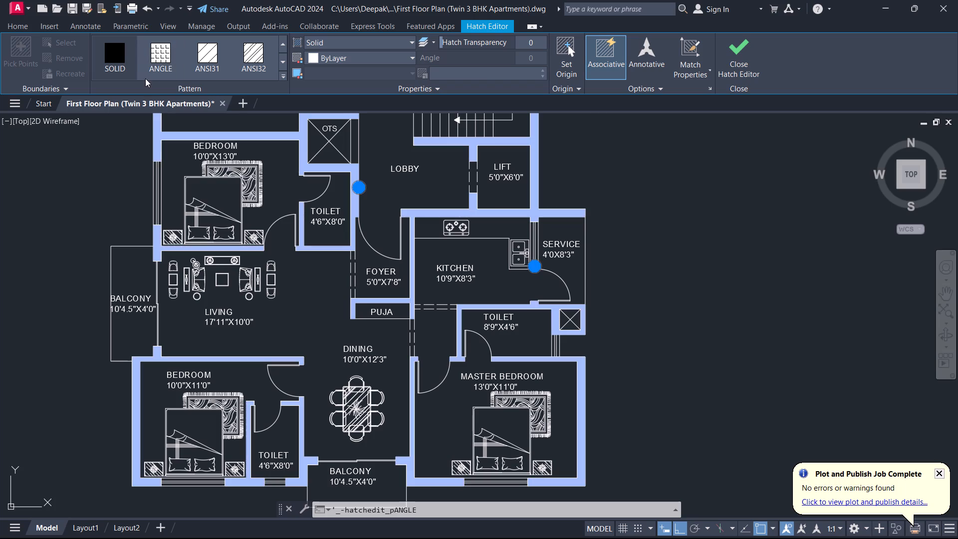
click(345, 60)
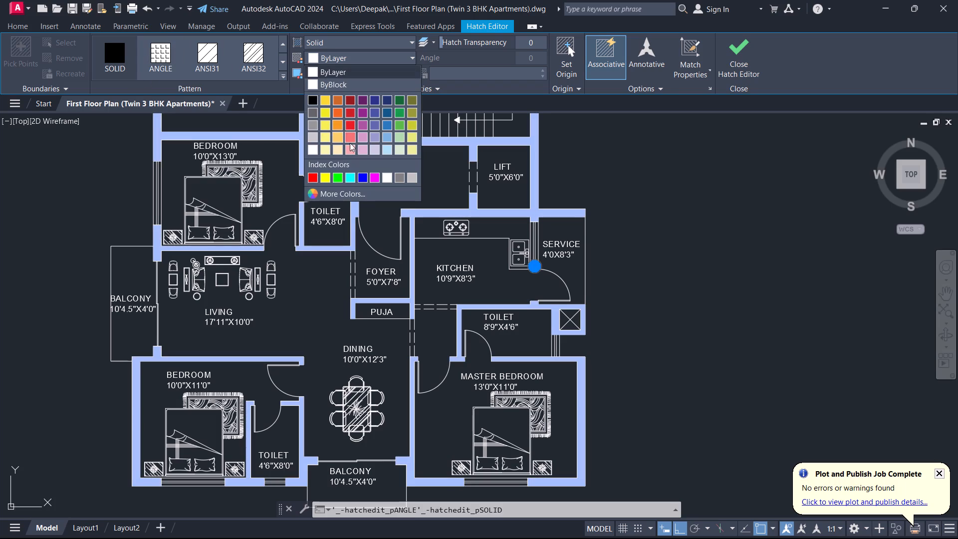
click(388, 135)
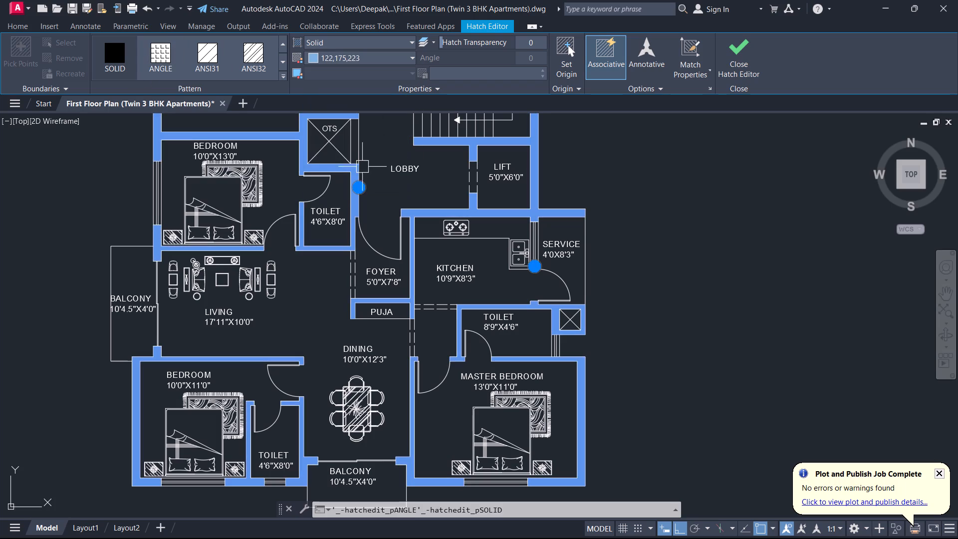
Select all lines similar to the dashed opening line beside the lift and set their colour to 122,175,223.
scroll(469, 179, up, 1)
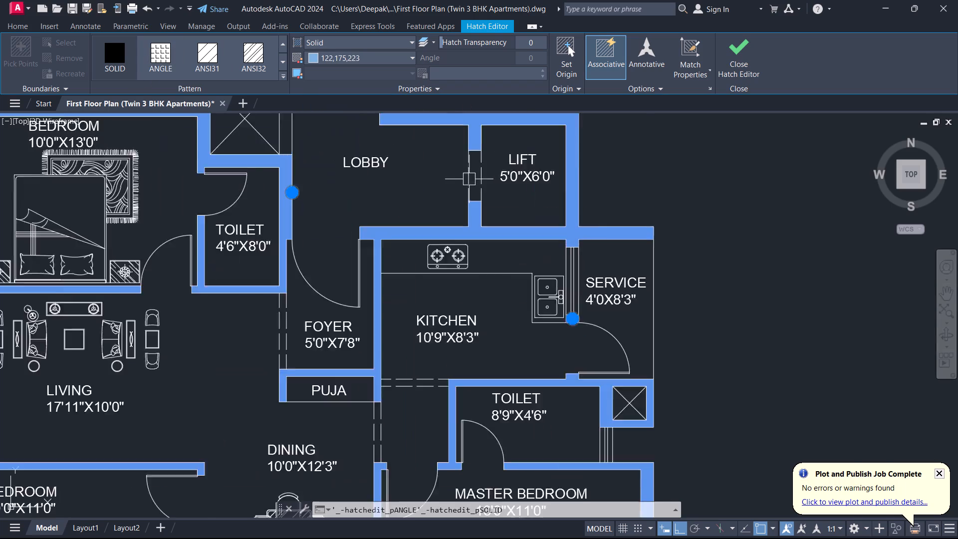
scroll(469, 179, up, 3)
click(528, 195)
click(474, 166)
right_click(515, 176)
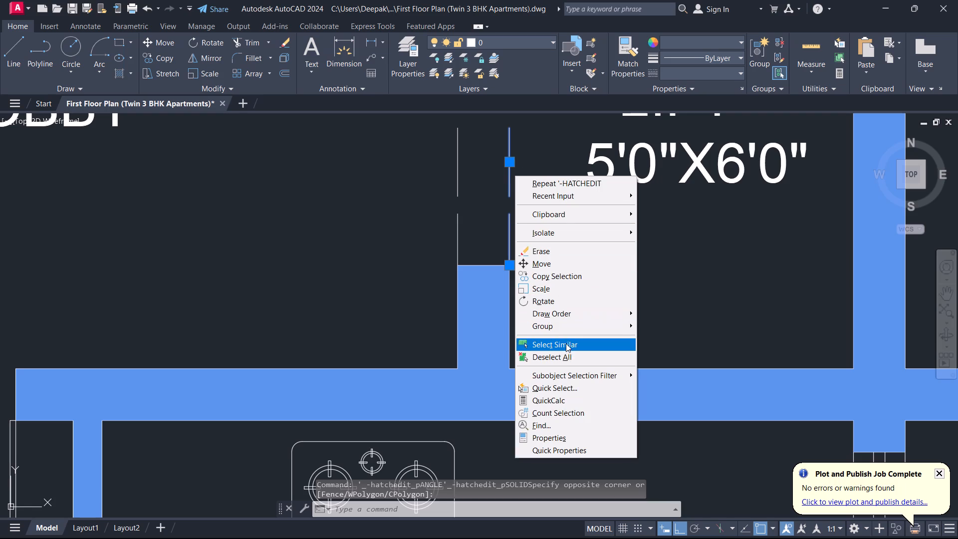
click(566, 343)
scroll(433, 254, down, 5)
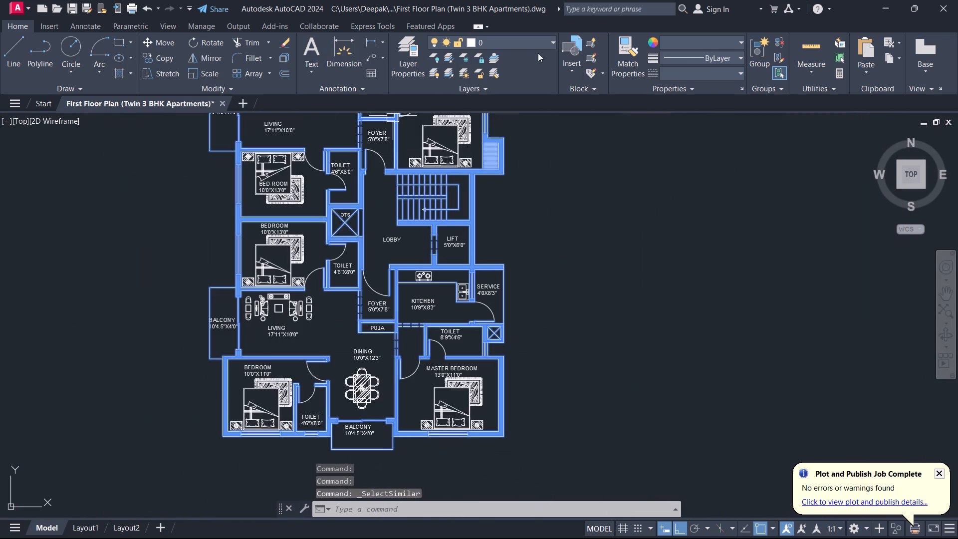
click(700, 44)
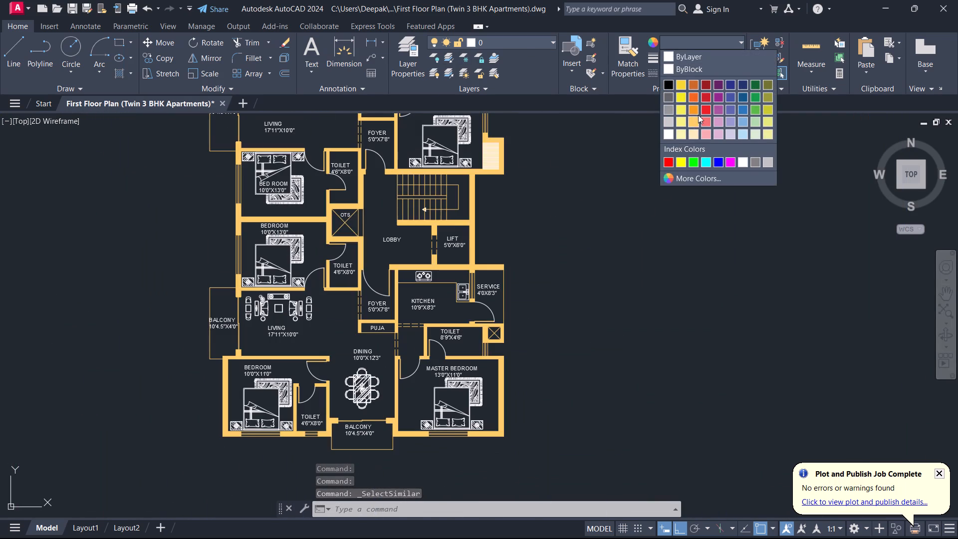
click(739, 121)
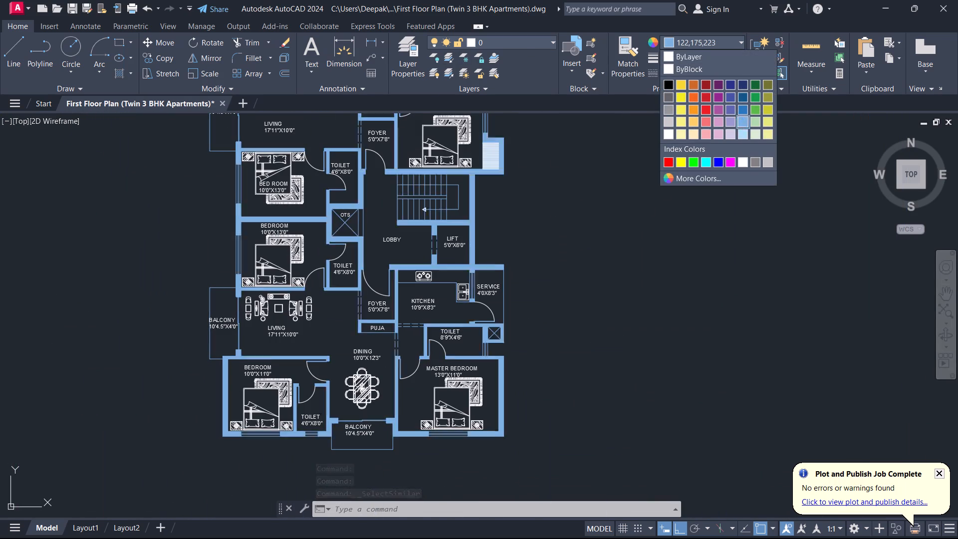
scroll(579, 212, down, 1)
click(579, 212)
click(558, 219)
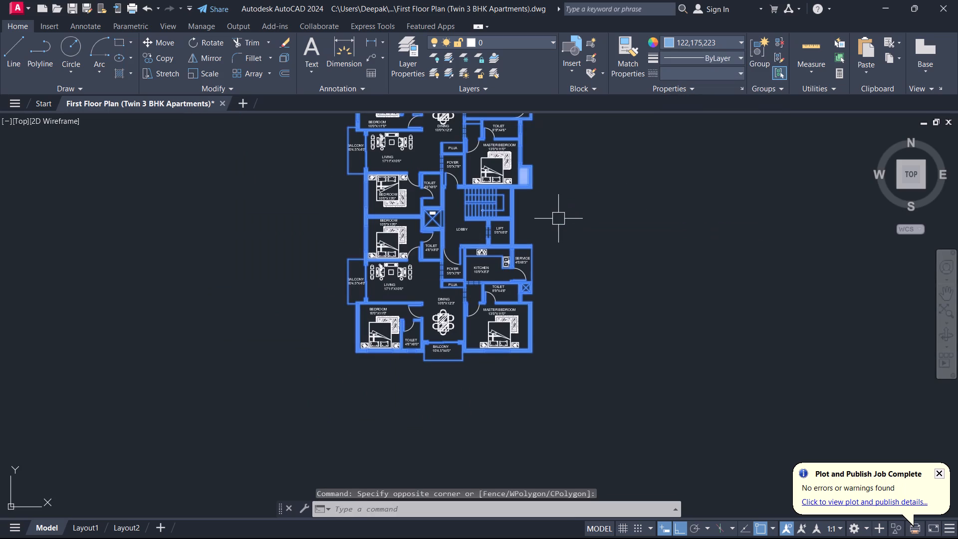
Plot the recoloured plan to PDF with the existing settings, overwriting First Floor Plan (Twin 3 BHK Apartments)-Model.pdf, and close the resulting PDF.
key(Escape)
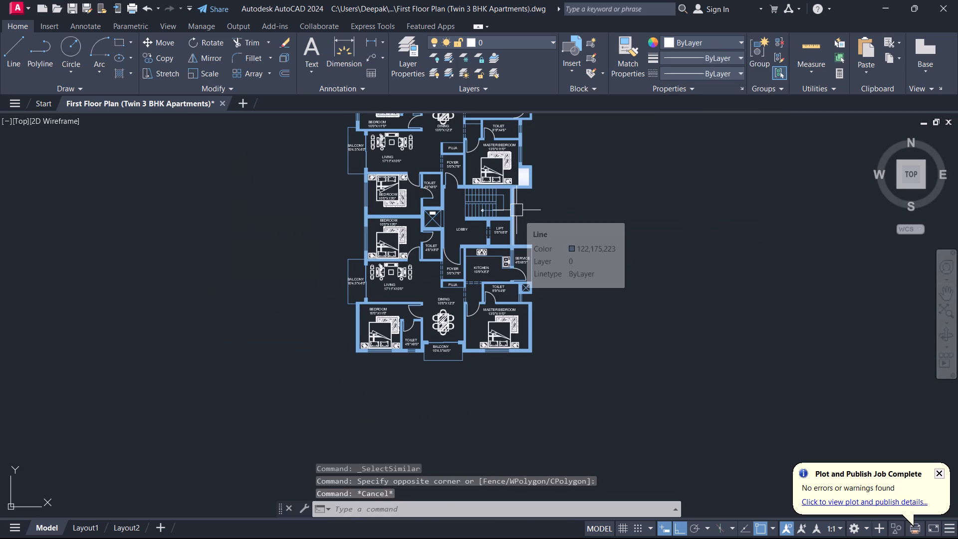
text(DW)
key(space)
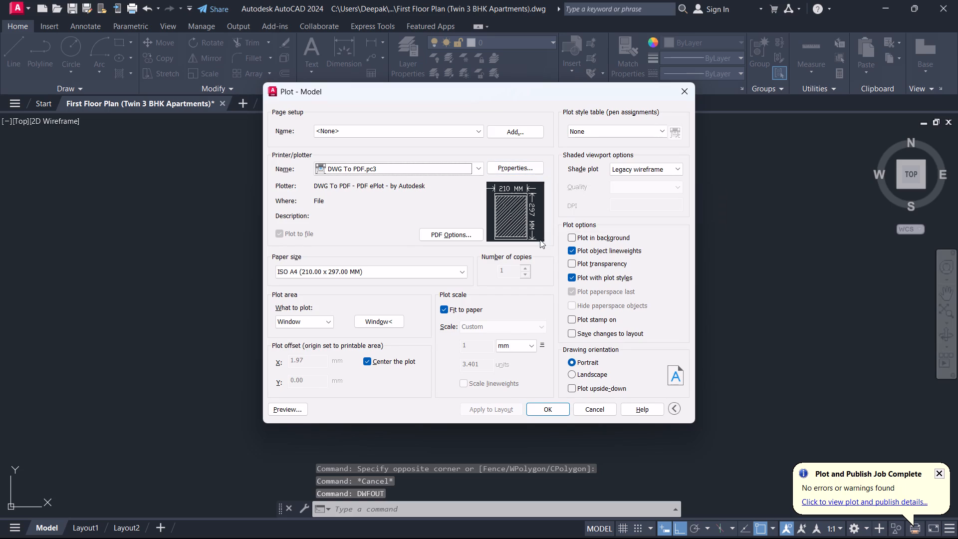
click(560, 408)
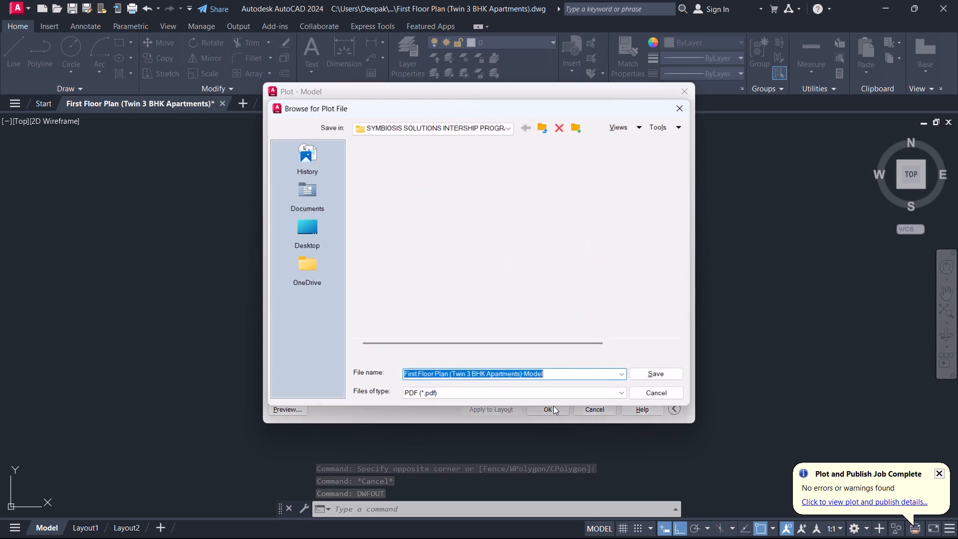
click(660, 376)
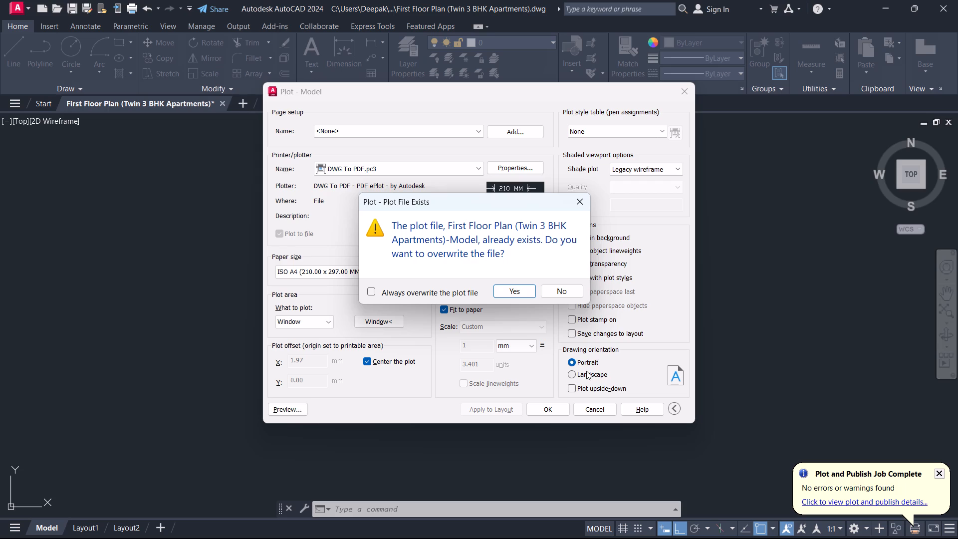
click(513, 288)
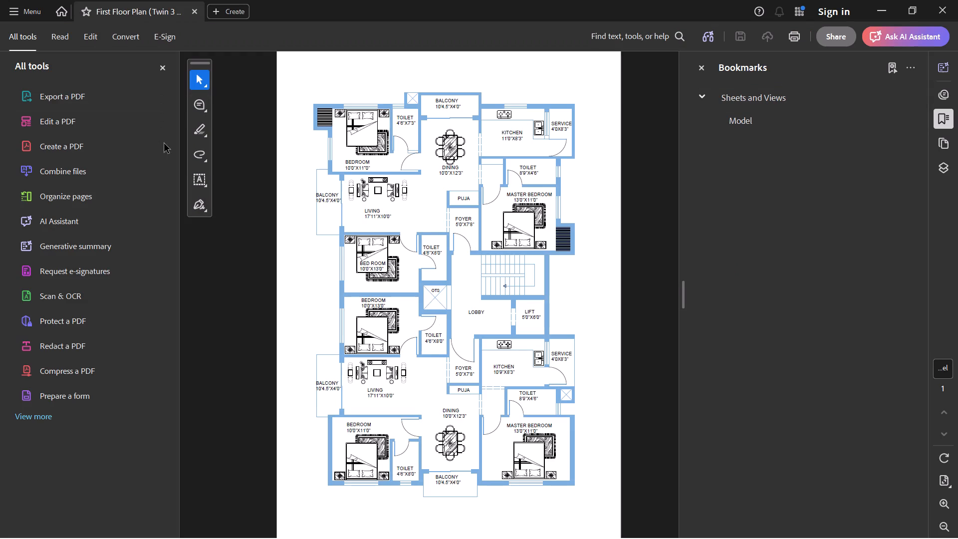
click(957, 0)
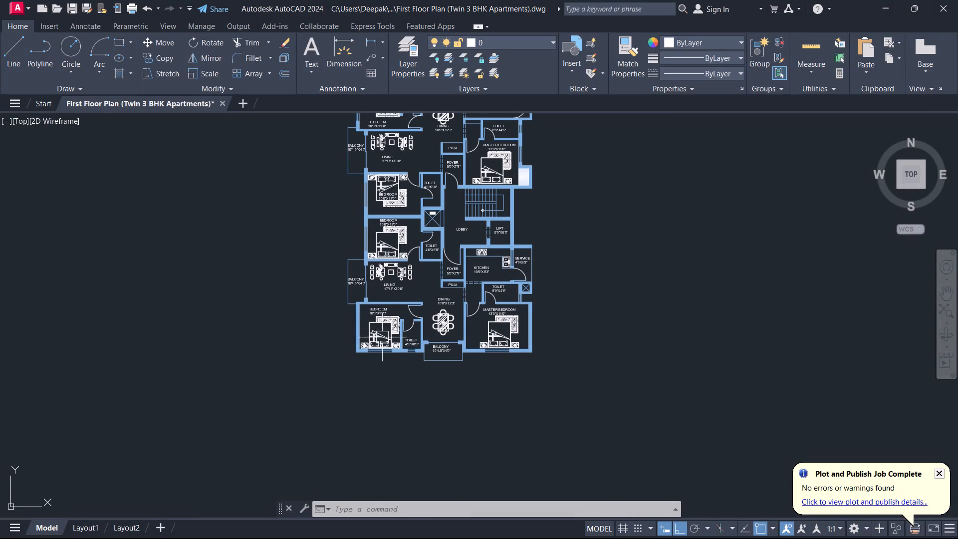
Save the First Floor Plan (Twin 3 BHK Apartments) drawing.
middle_drag(392, 251, 427, 329)
key(ctrl+s)
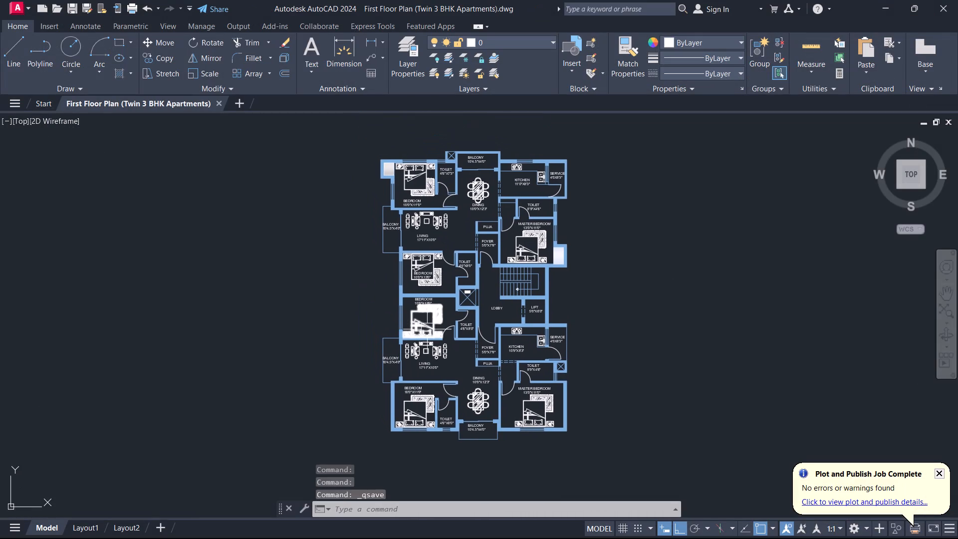
Turn off log file recording with the LOGFILEOFF command.
text(LOG)
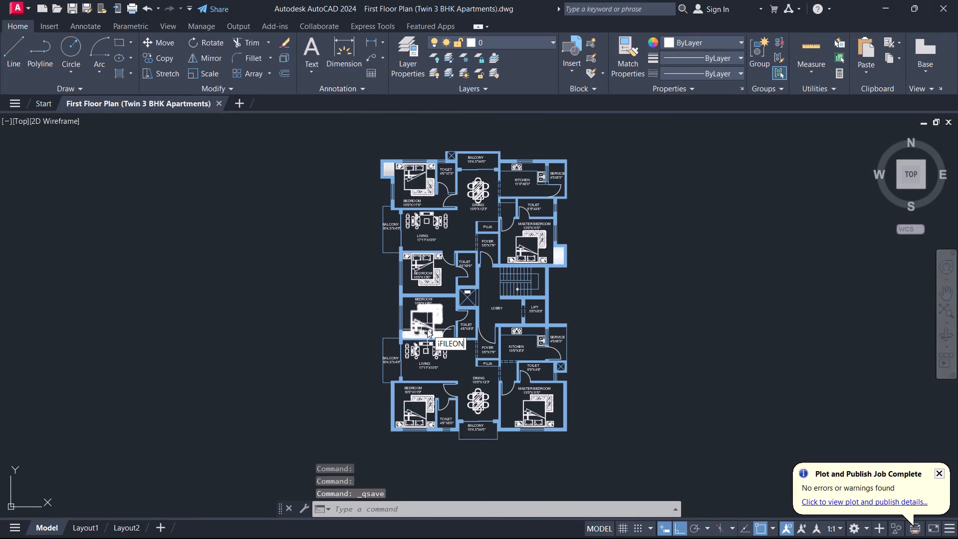
key(Down)
key(Return)
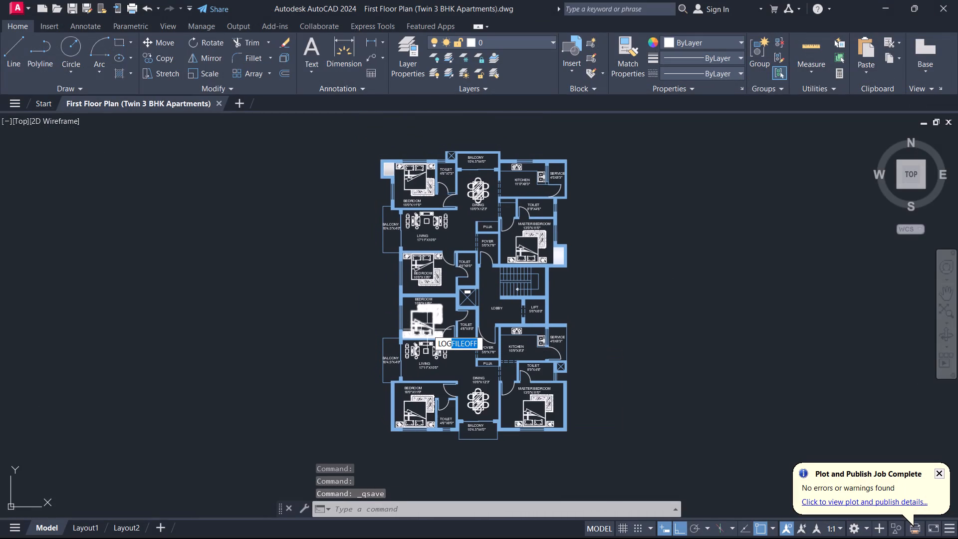
Close the program with the saved floor plan drawing.
click(957, 0)
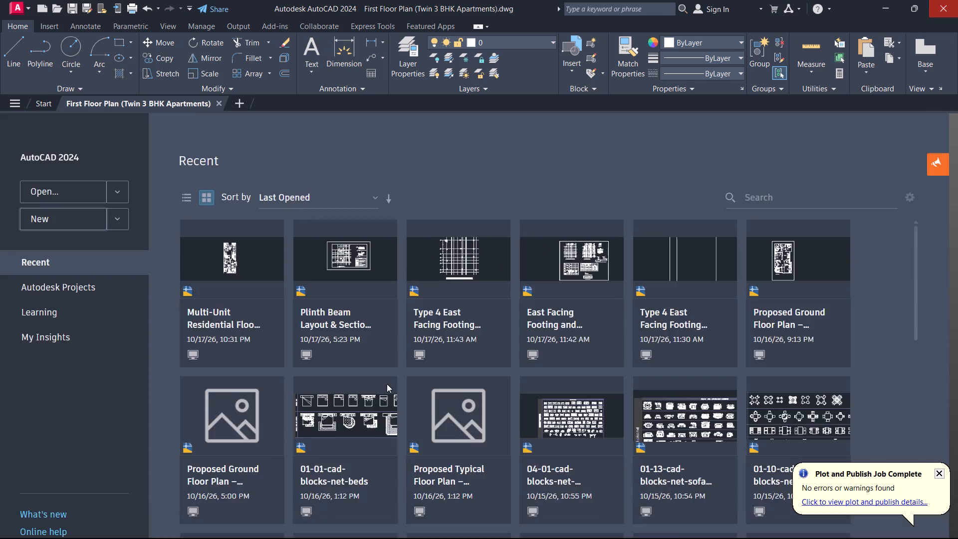